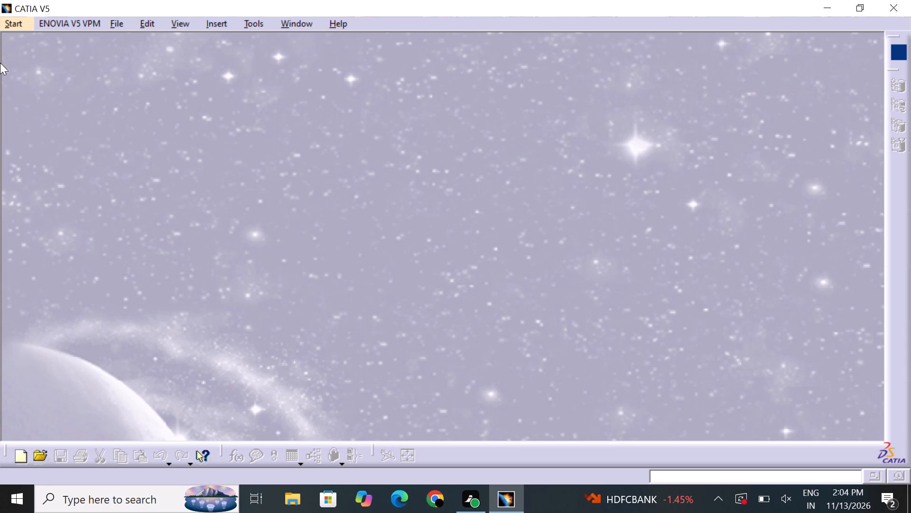
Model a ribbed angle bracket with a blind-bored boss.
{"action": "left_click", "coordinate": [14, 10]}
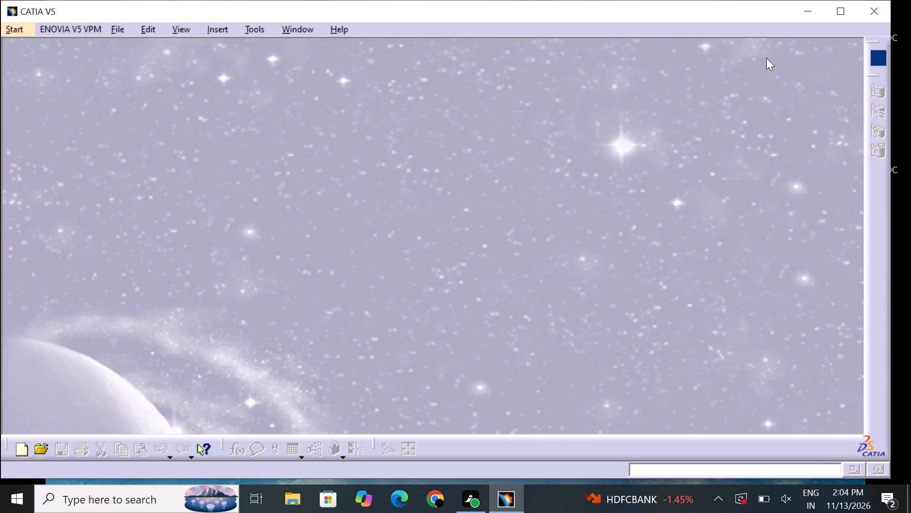
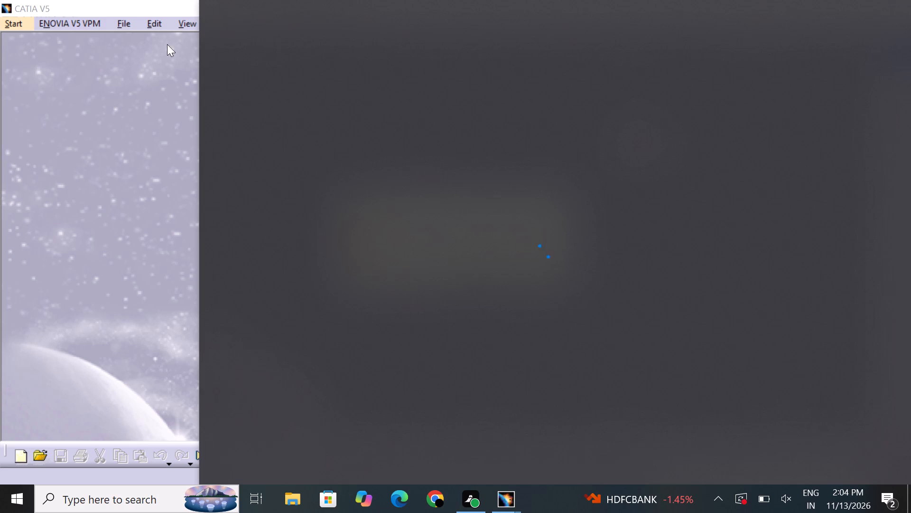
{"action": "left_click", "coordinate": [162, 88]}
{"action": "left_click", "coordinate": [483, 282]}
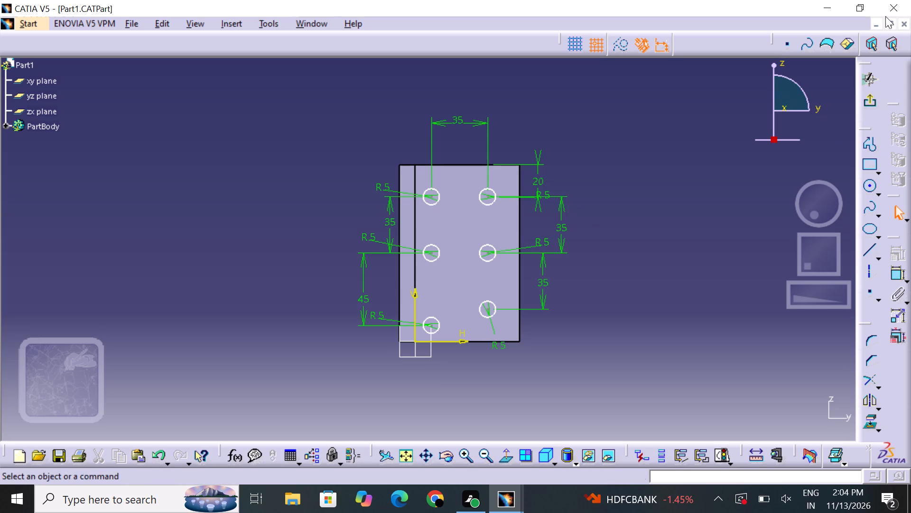
Exit the CATIA V5 session containing Part1 and discard the unsaved changes.
{"action": "left_click", "coordinate": [894, 6]}
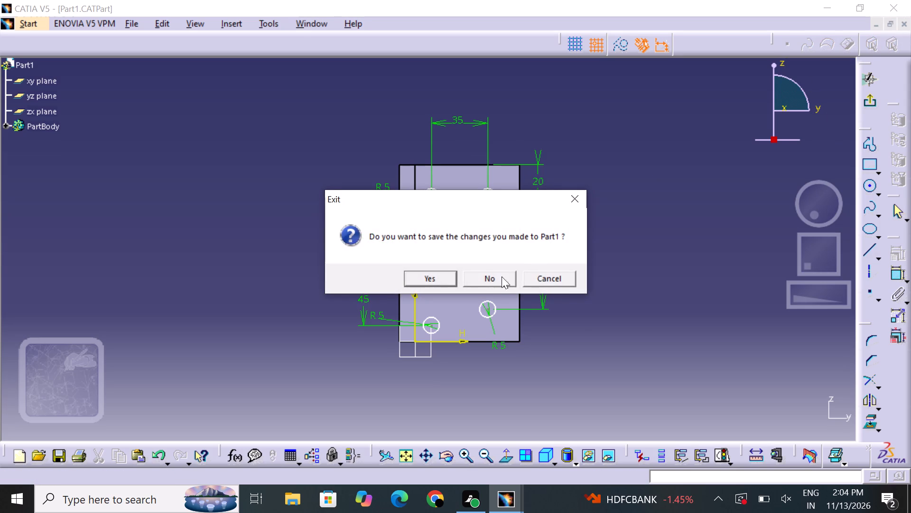
{"action": "left_click", "coordinate": [495, 279]}
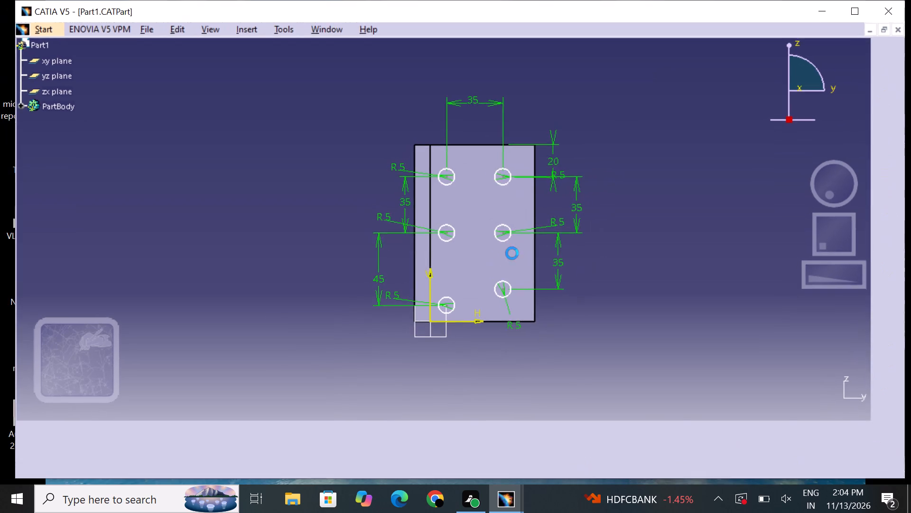
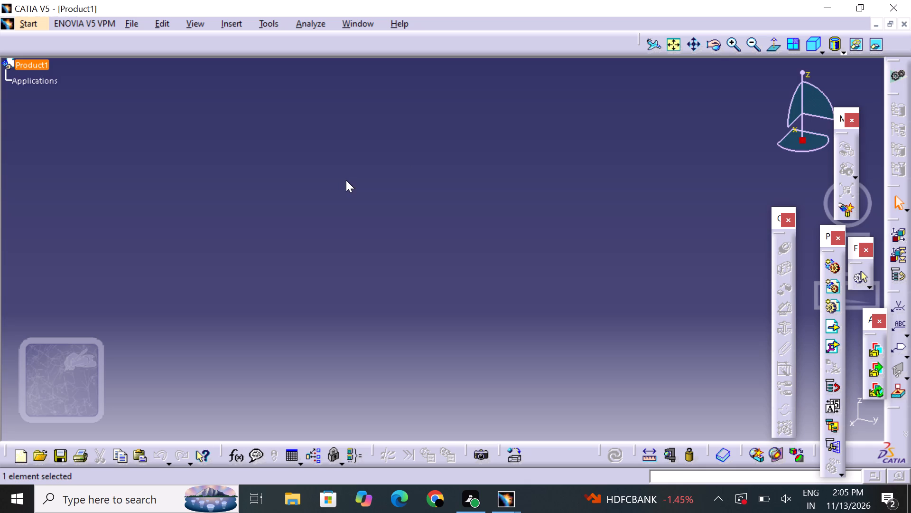
Close the empty Product1 document.
{"action": "left_click", "coordinate": [904, 25]}
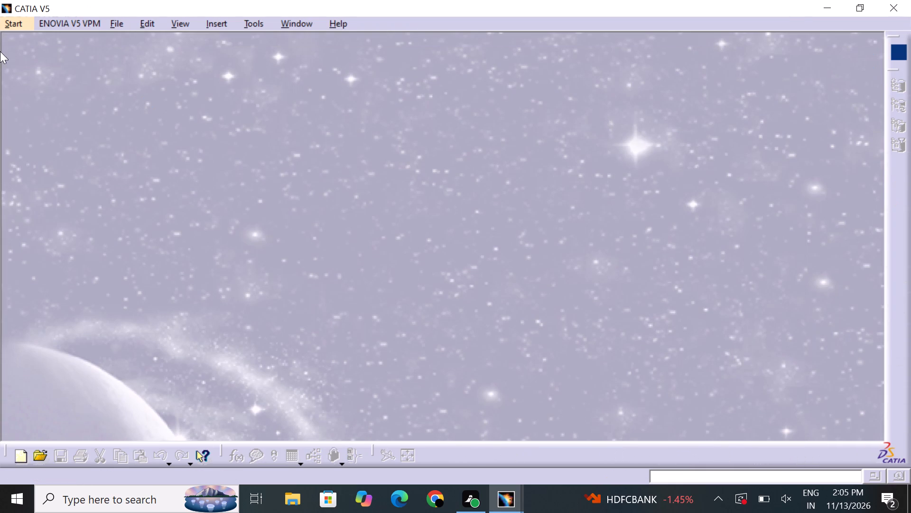
Create a new Part Design part named Part1 with hybrid design enabled.
{"action": "left_click", "coordinate": [17, 18]}
{"action": "left_click", "coordinate": [46, 60]}
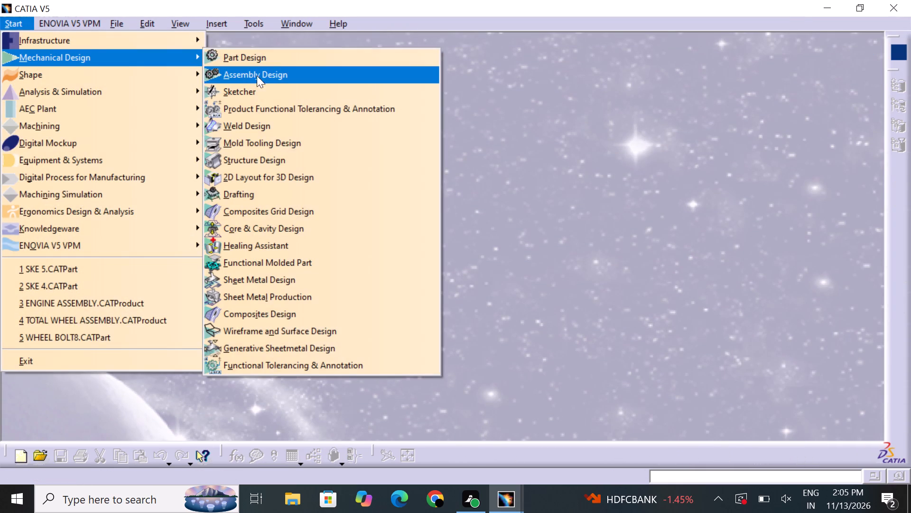
{"action": "left_click", "coordinate": [284, 58]}
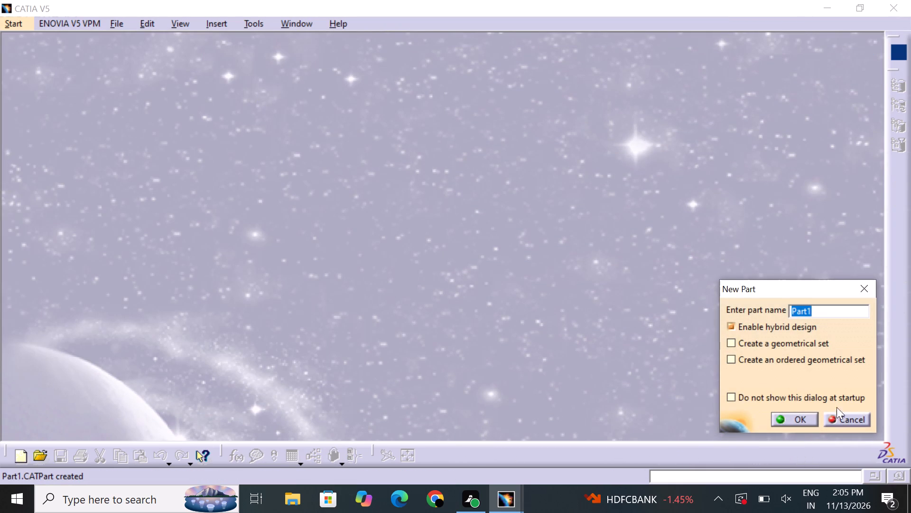
{"action": "left_click", "coordinate": [810, 417]}
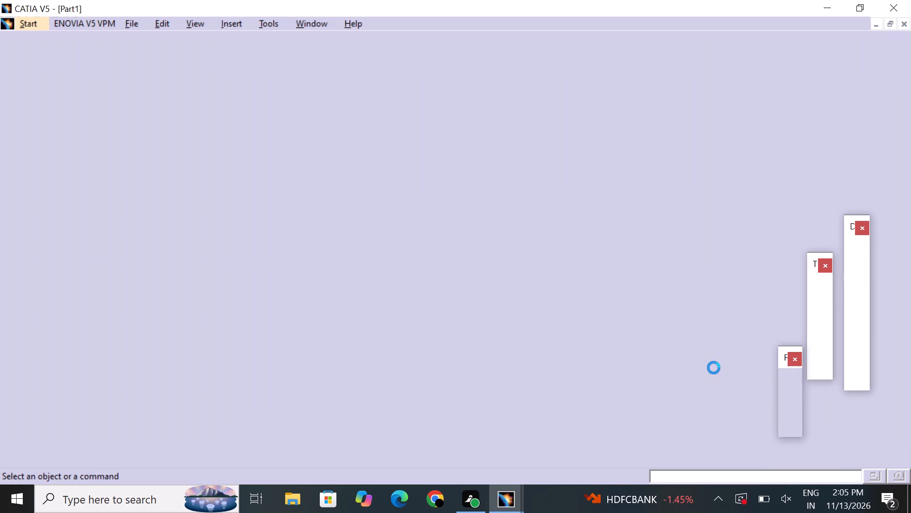
Start a sketch on the yz plane and draw a circle about 122 mm in diameter centred on the origin.
{"action": "left_click", "coordinate": [45, 68]}
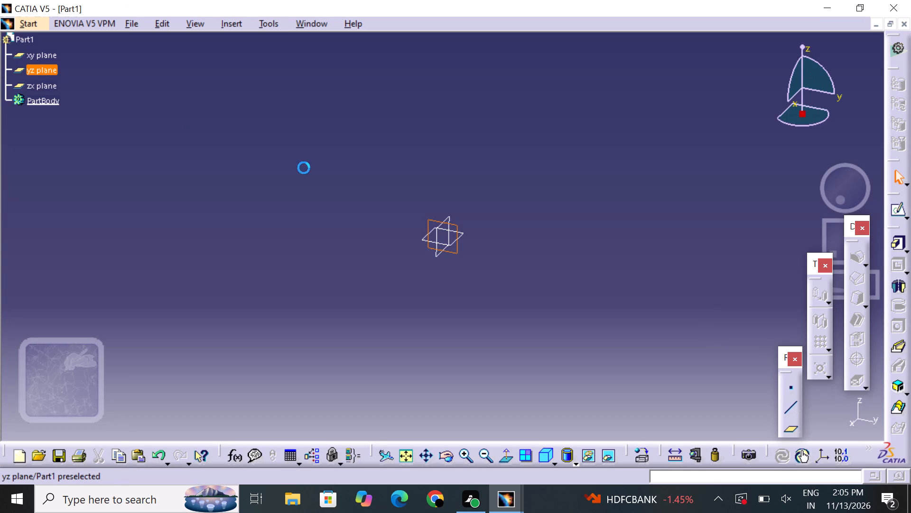
{"action": "left_click", "coordinate": [895, 216]}
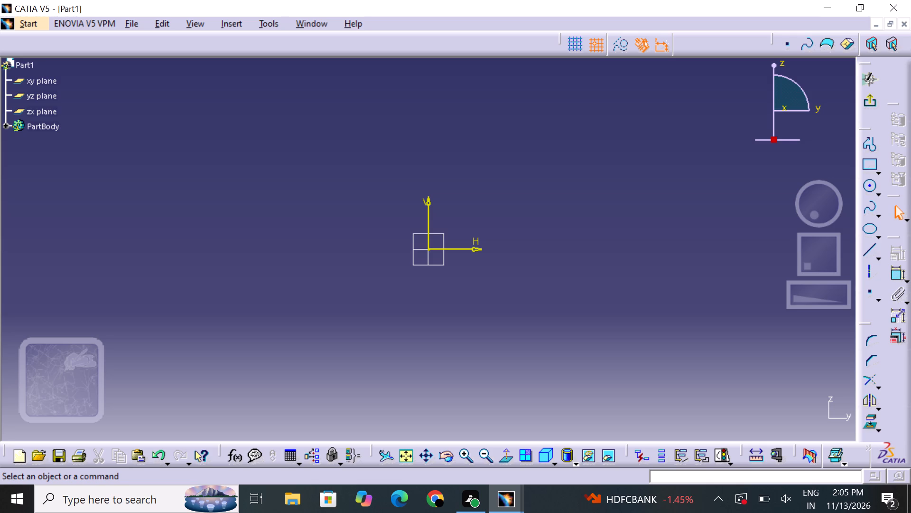
{"action": "left_click", "coordinate": [872, 193]}
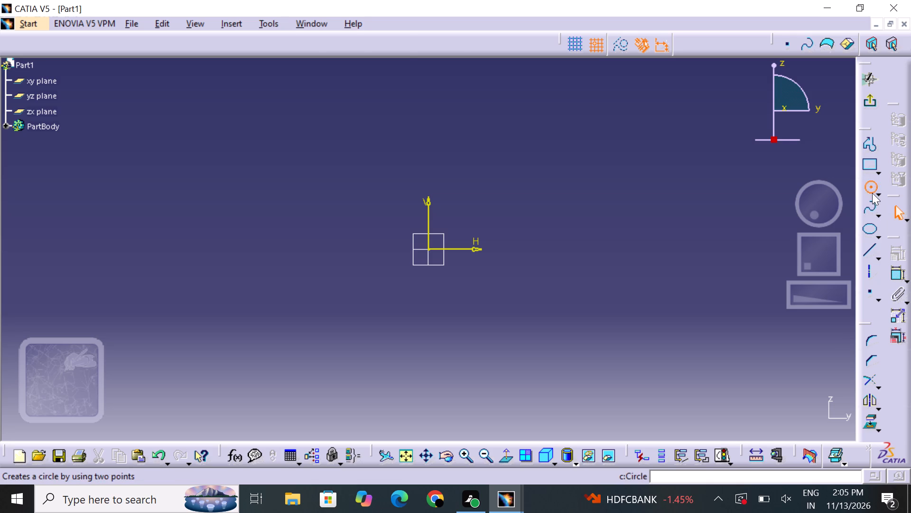
{"action": "left_click", "coordinate": [434, 249]}
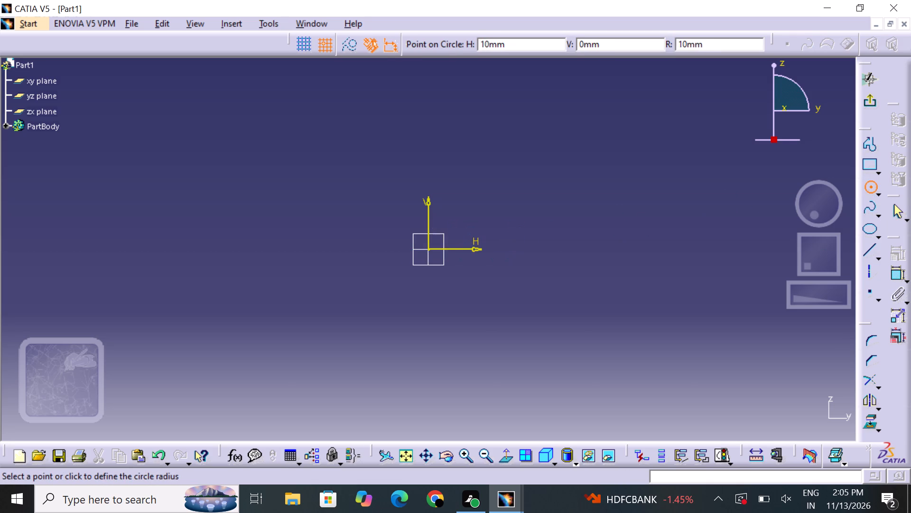
{"action": "left_click", "coordinate": [521, 240]}
{"action": "left_click", "coordinate": [600, 309]}
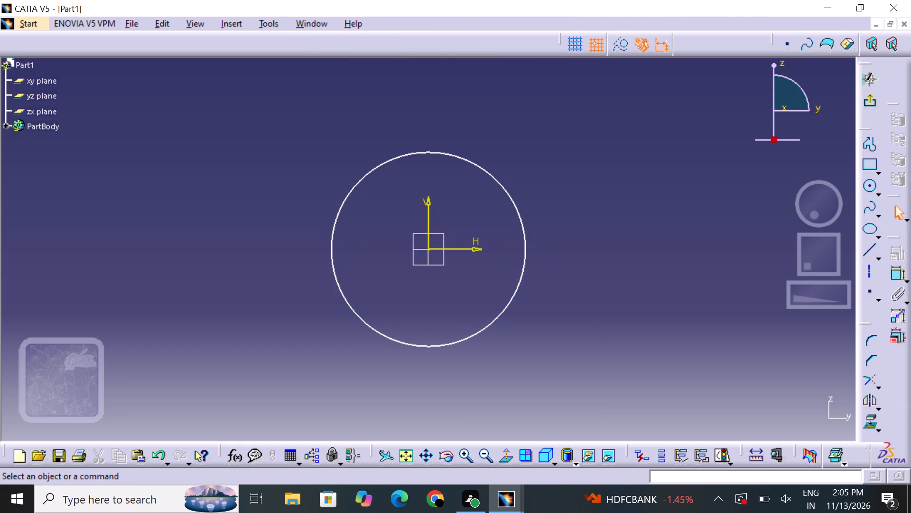
Dimension the circle's diameter and set it to 12 mm.
{"action": "left_click", "coordinate": [896, 278]}
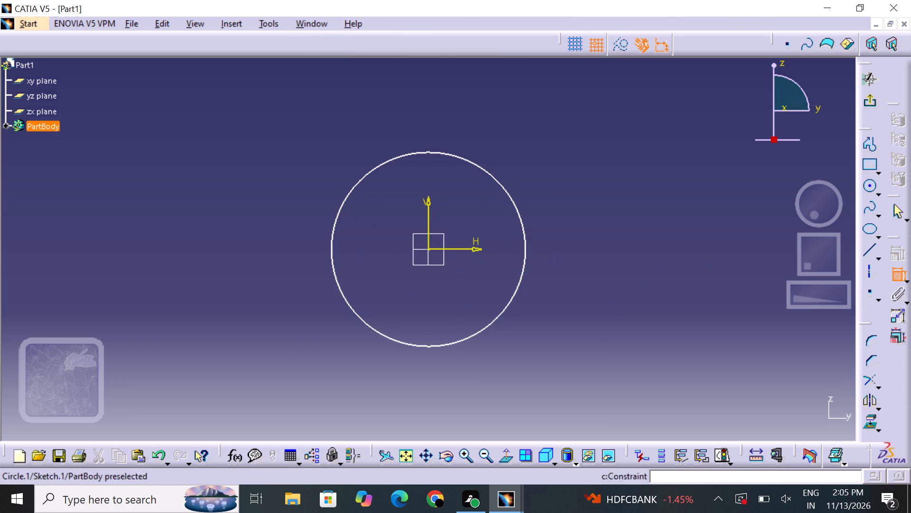
{"action": "left_click", "coordinate": [519, 278]}
{"action": "left_click", "coordinate": [564, 292]}
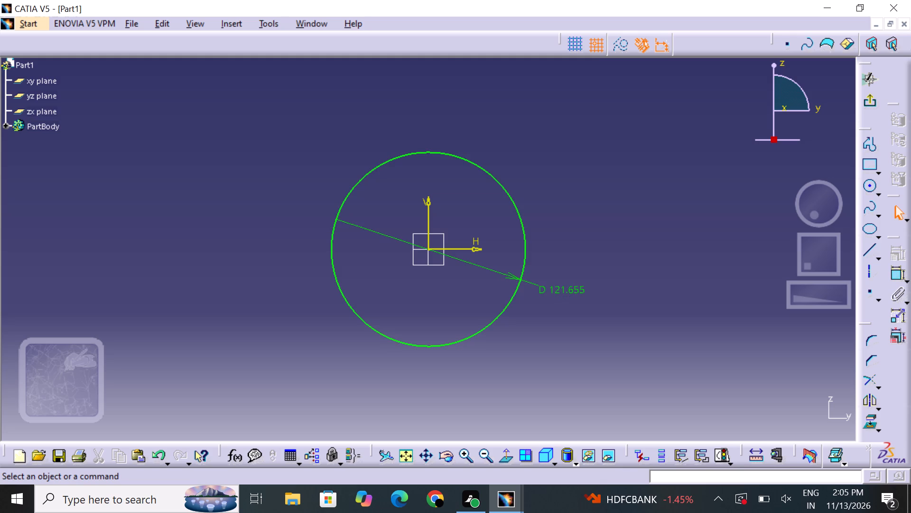
{"action": "double_click", "coordinate": [565, 292]}
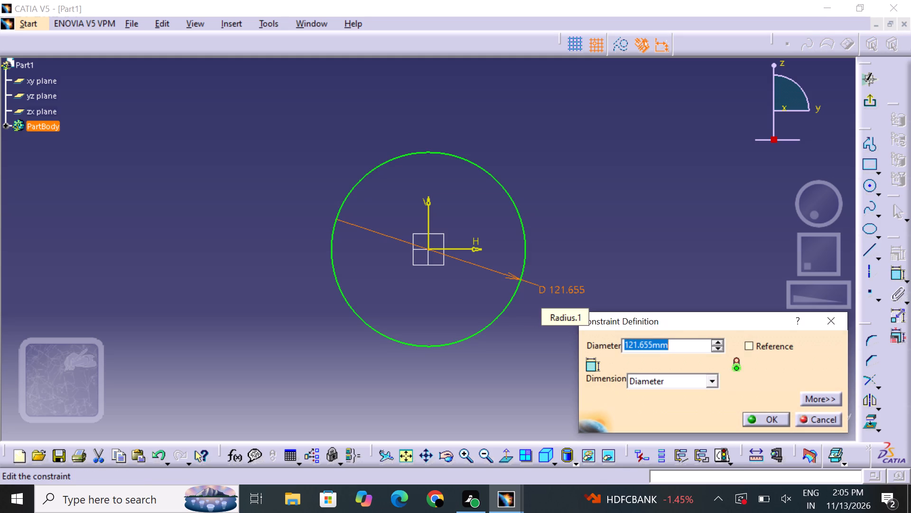
{"action": "key", "text": "BackSpace"}
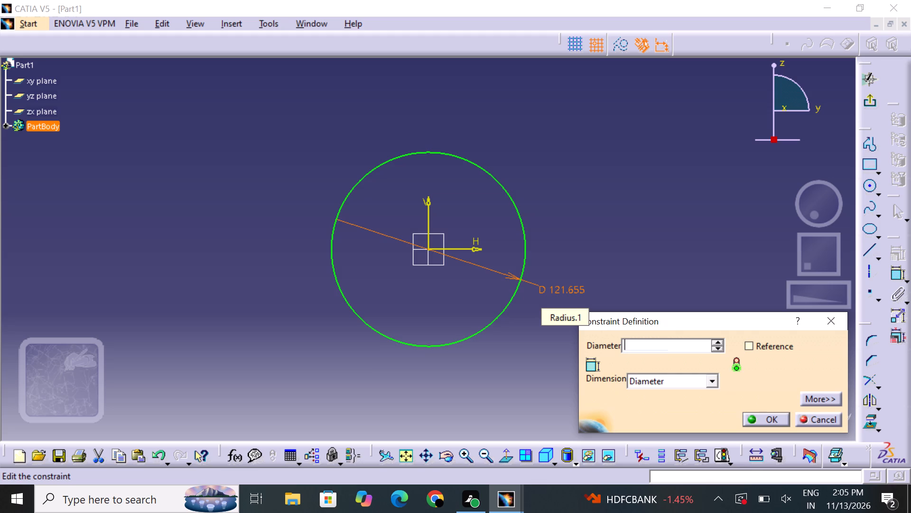
{"action": "type", "text": "12"}
{"action": "key", "text": "Return"}
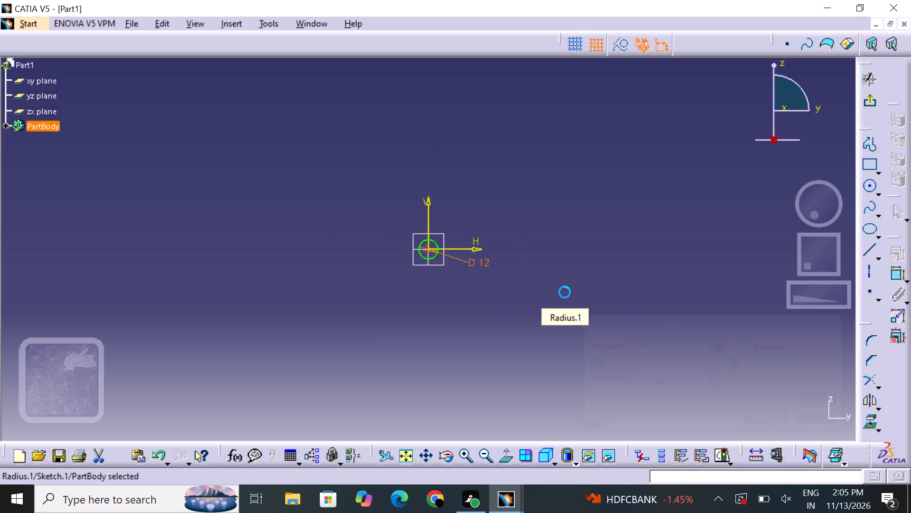
{"action": "left_click", "coordinate": [467, 456]}
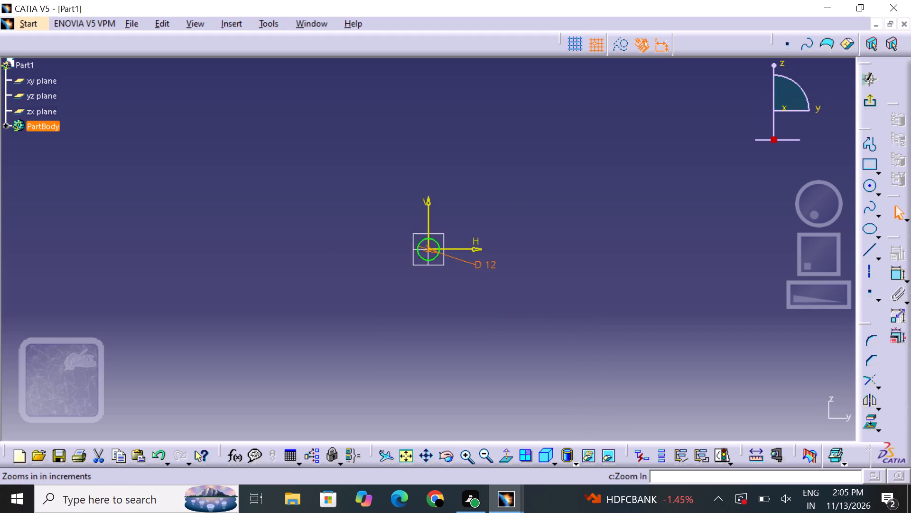
{"action": "left_click", "coordinate": [469, 457]}
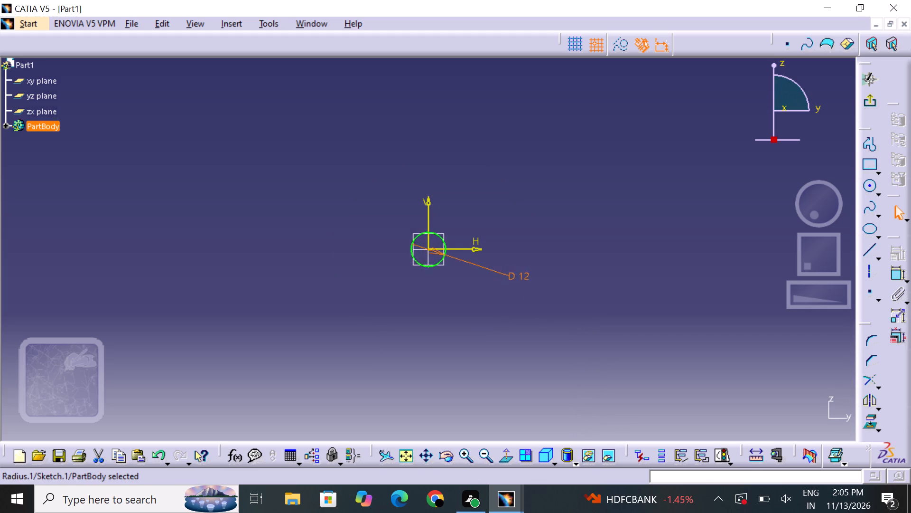
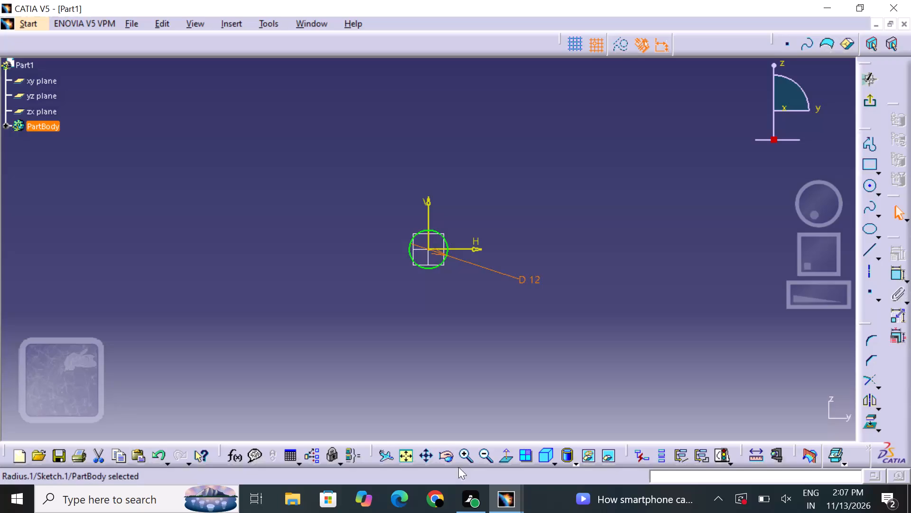
Reposition the circle's 12 mm diameter dimension text close to the circle's edge.
{"action": "triple_click", "coordinate": [464, 461]}
{"action": "triple_click", "coordinate": [466, 459]}
{"action": "left_click", "coordinate": [466, 459]}
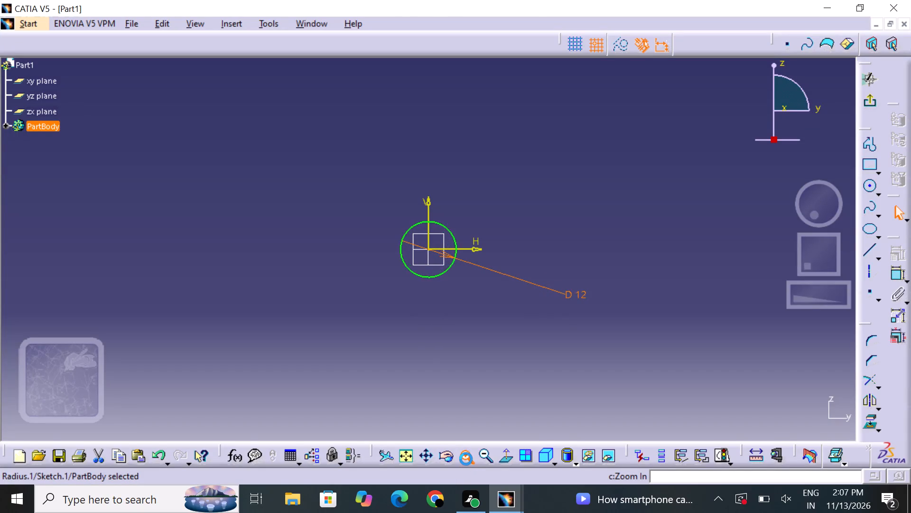
{"action": "triple_click", "coordinate": [466, 459]}
{"action": "double_click", "coordinate": [466, 458]}
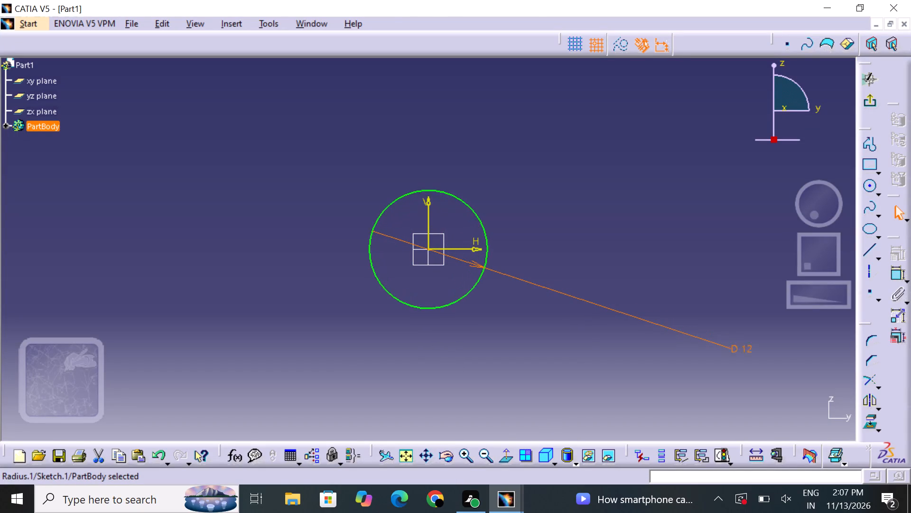
{"action": "left_click_drag", "start_coordinate": [784, 358], "coordinate": [507, 274]}
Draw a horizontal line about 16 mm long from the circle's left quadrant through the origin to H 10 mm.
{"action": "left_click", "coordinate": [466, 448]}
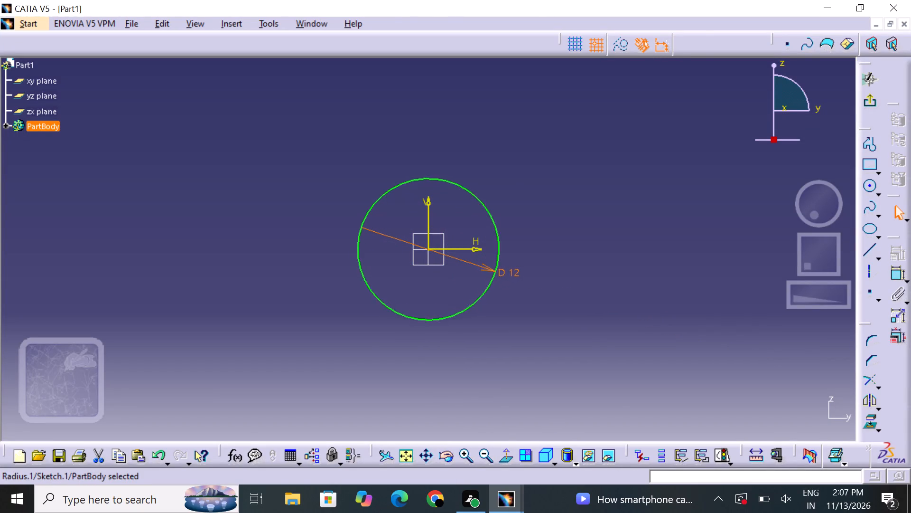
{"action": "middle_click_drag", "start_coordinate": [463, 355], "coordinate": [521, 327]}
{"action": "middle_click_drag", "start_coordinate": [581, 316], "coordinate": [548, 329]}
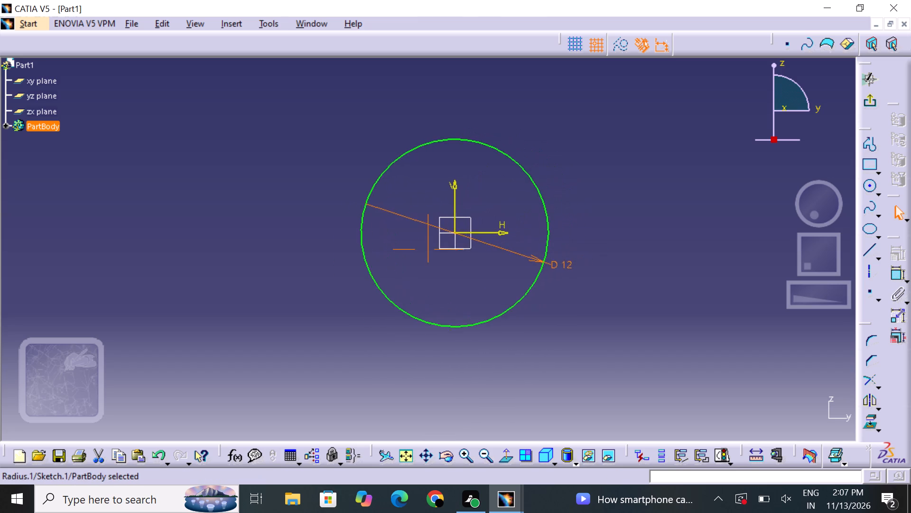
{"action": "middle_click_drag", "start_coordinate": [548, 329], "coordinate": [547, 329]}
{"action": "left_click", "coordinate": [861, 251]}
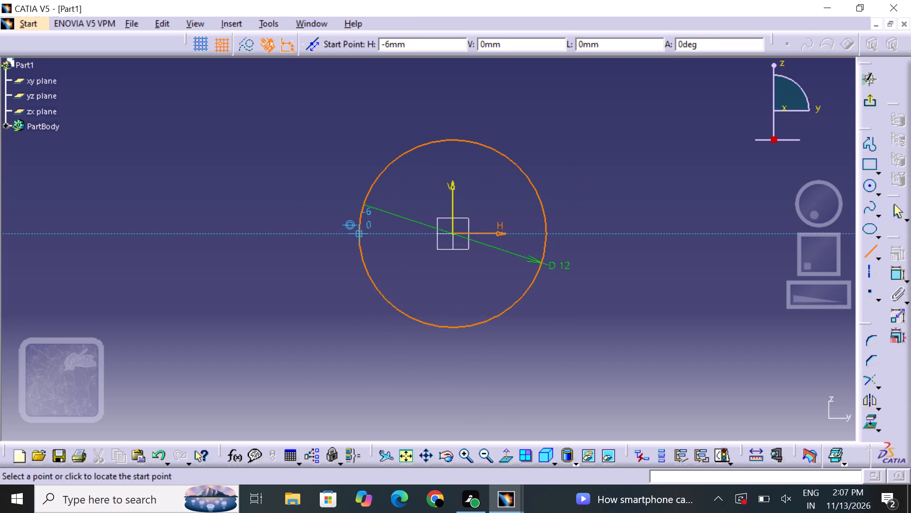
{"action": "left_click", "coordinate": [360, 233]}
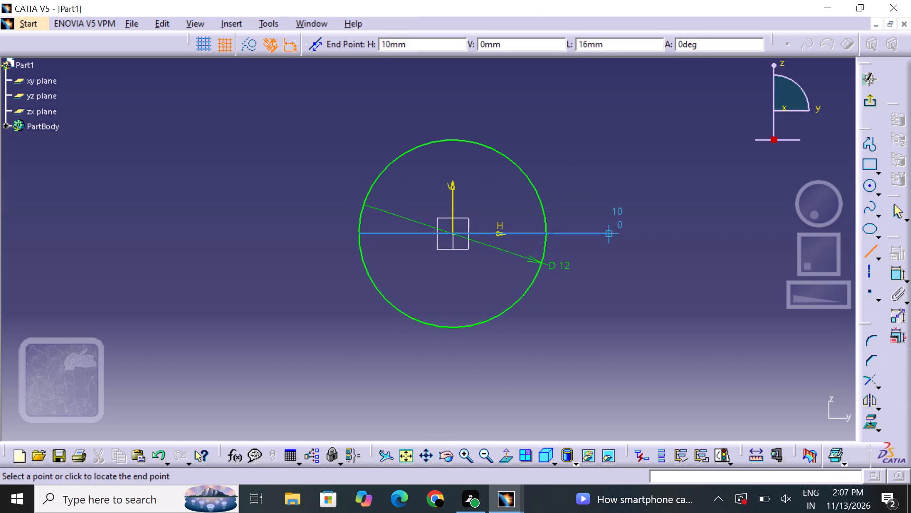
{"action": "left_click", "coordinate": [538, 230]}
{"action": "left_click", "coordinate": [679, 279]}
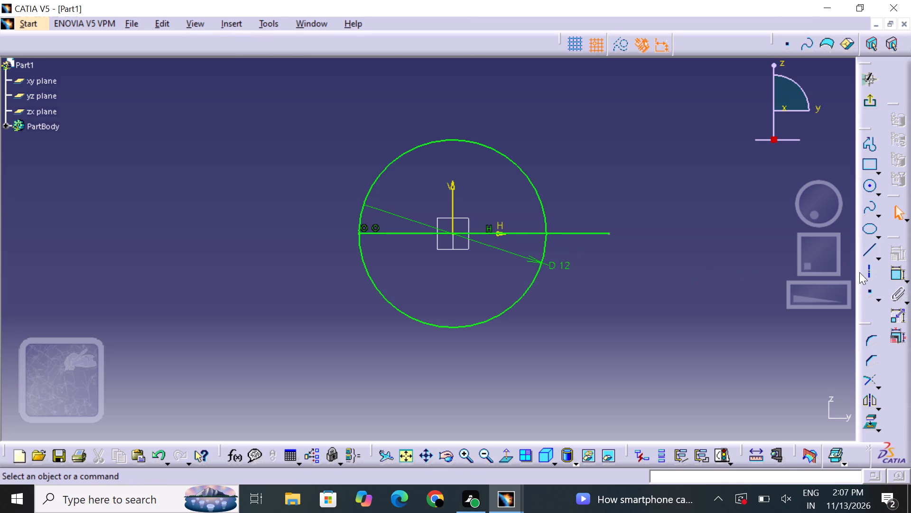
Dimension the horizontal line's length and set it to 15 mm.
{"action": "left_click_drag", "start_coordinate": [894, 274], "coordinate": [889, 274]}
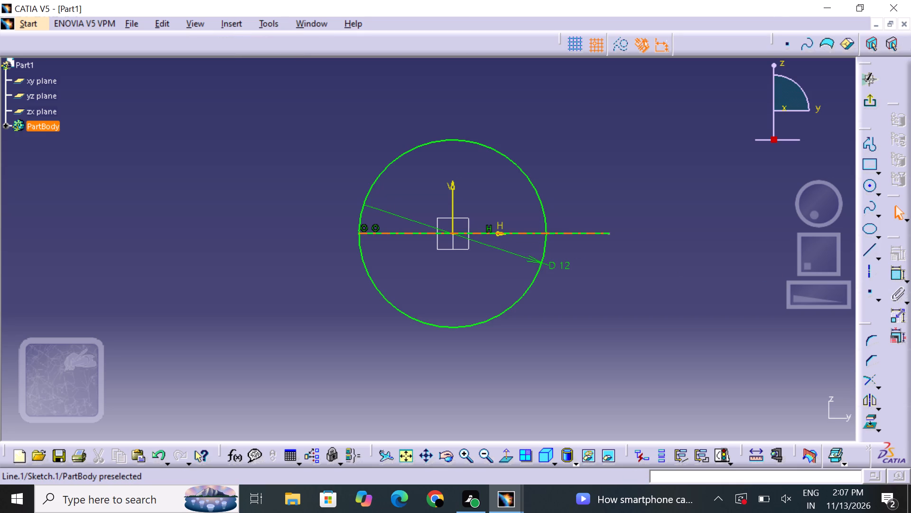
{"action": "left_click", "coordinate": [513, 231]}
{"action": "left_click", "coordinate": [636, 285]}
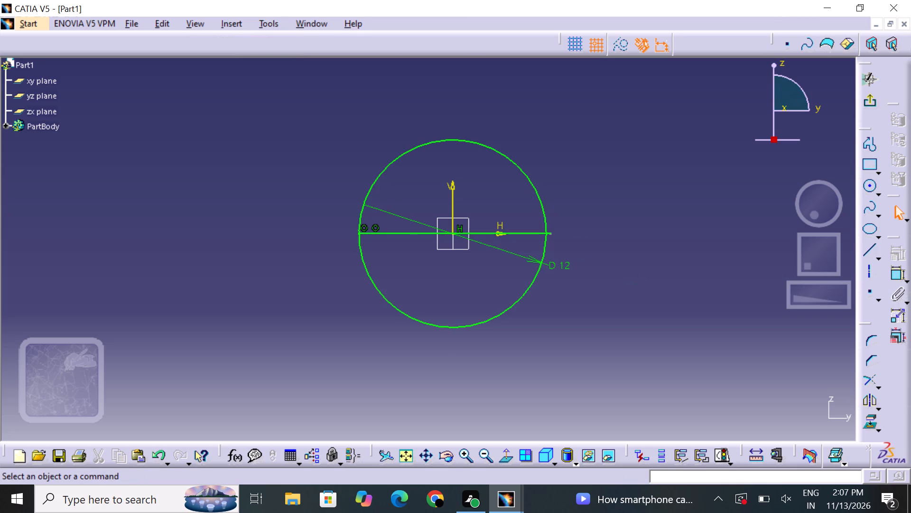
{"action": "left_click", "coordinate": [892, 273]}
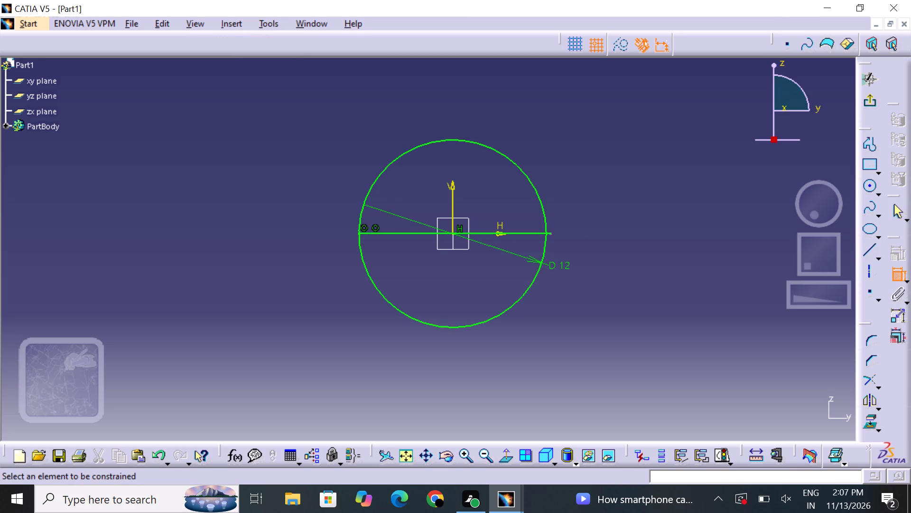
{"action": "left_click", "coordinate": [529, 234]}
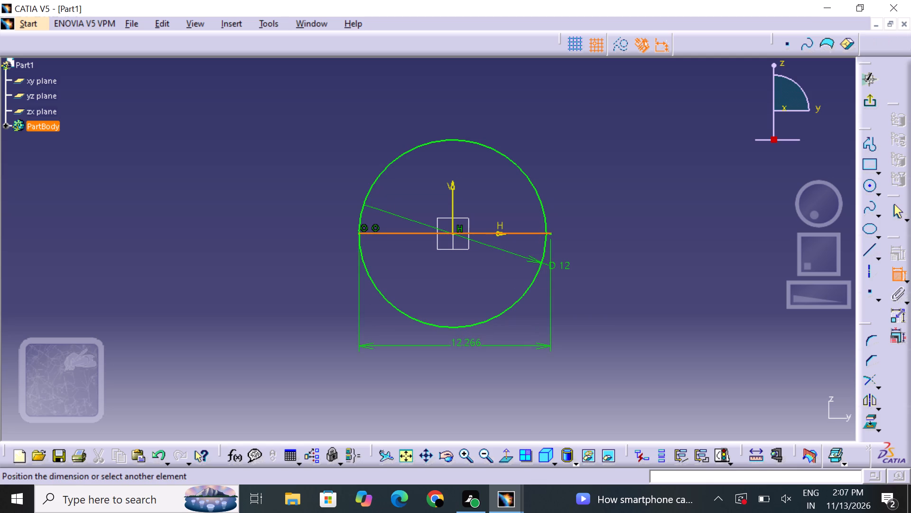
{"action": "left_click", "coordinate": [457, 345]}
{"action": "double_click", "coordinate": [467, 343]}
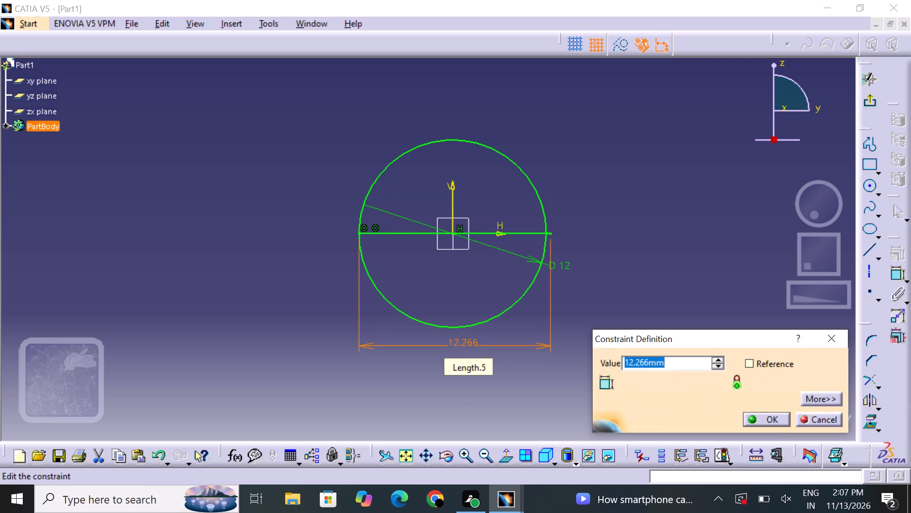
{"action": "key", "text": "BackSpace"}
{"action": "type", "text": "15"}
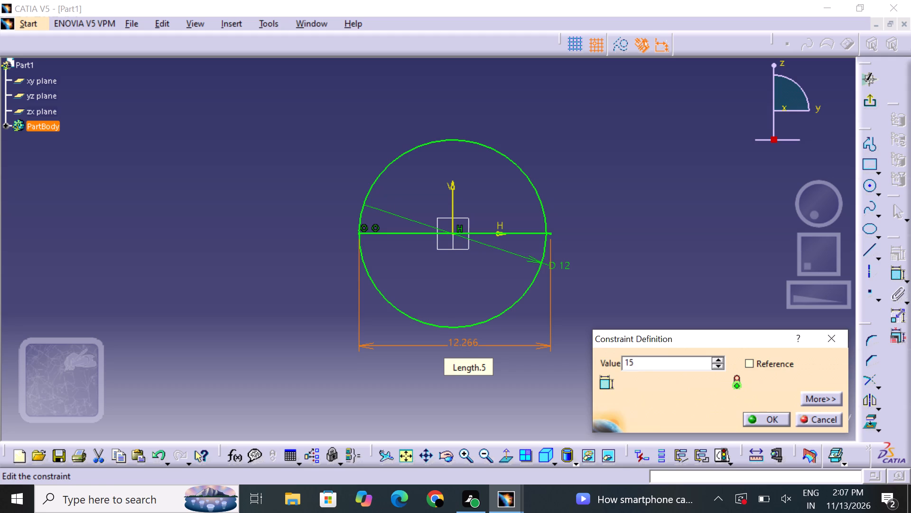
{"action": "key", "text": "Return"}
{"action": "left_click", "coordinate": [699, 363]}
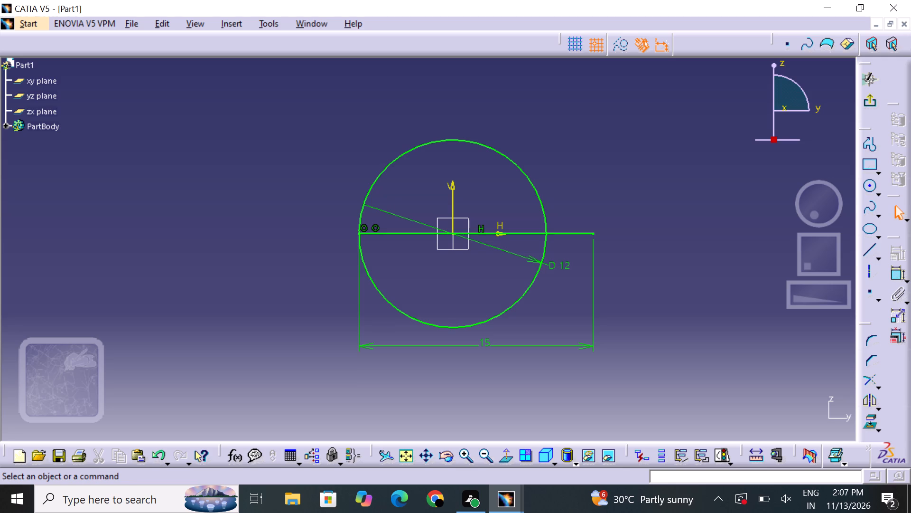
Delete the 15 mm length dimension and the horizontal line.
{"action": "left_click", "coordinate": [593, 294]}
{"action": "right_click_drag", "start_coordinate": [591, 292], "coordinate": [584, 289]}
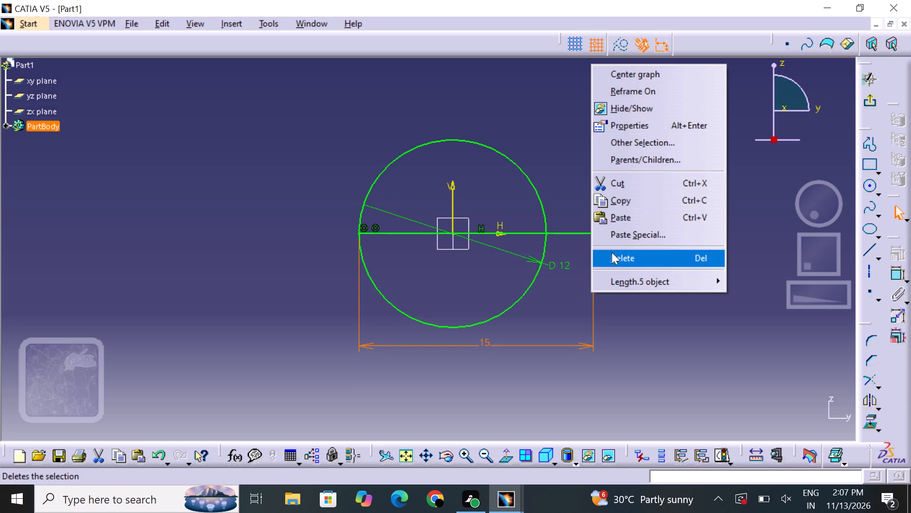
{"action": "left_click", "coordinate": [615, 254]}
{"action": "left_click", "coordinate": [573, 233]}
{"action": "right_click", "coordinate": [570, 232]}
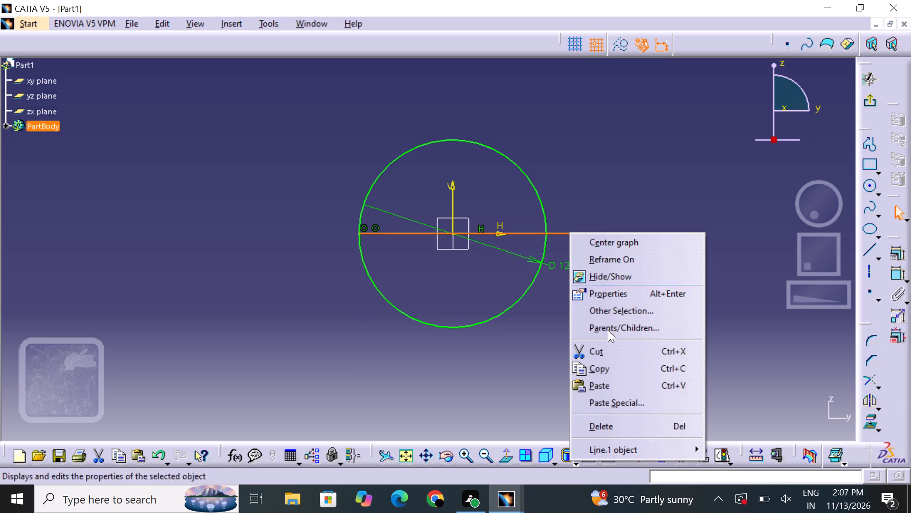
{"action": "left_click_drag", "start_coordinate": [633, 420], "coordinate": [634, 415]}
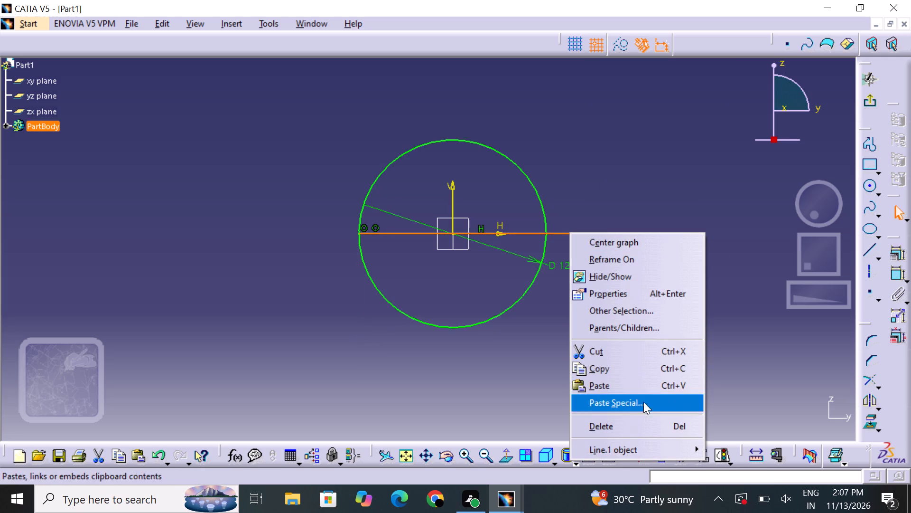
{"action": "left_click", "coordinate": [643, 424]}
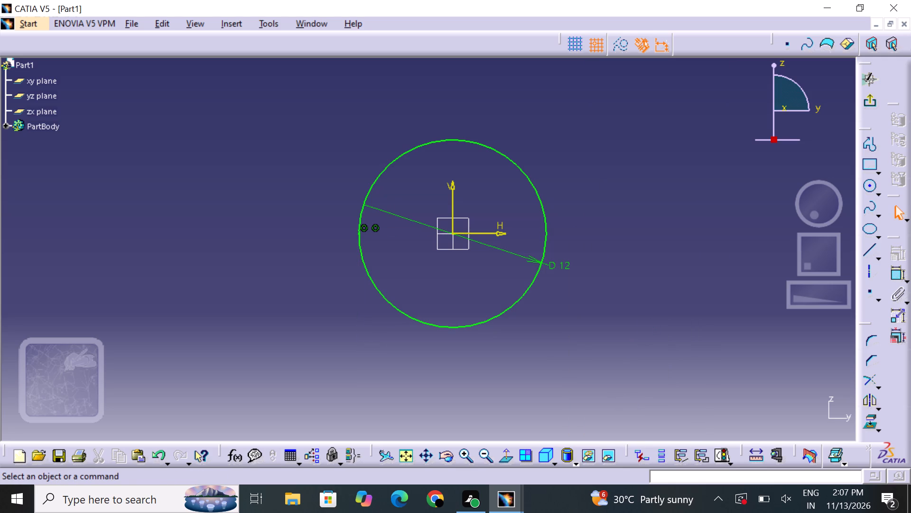
Draw a horizontal line about 20 mm long through the origin, extending past both sides of the circle.
{"action": "left_click", "coordinate": [862, 254]}
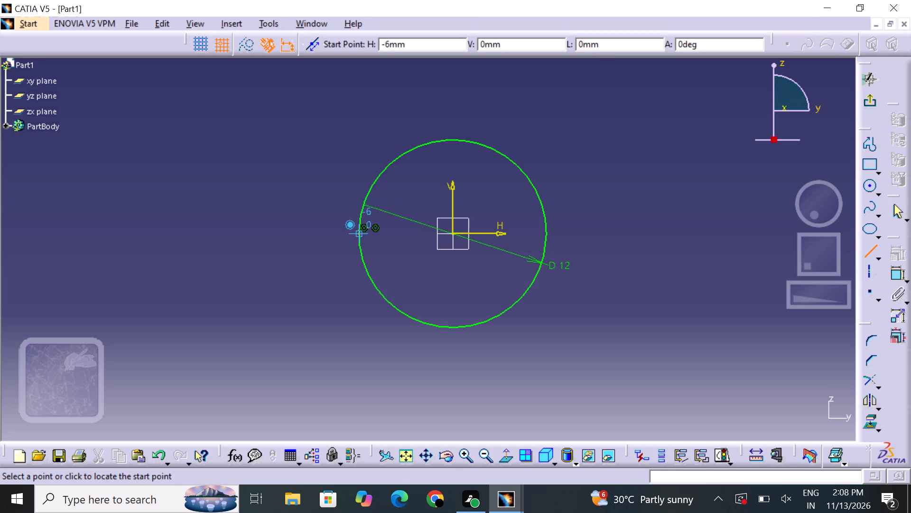
{"action": "left_click", "coordinate": [270, 229]}
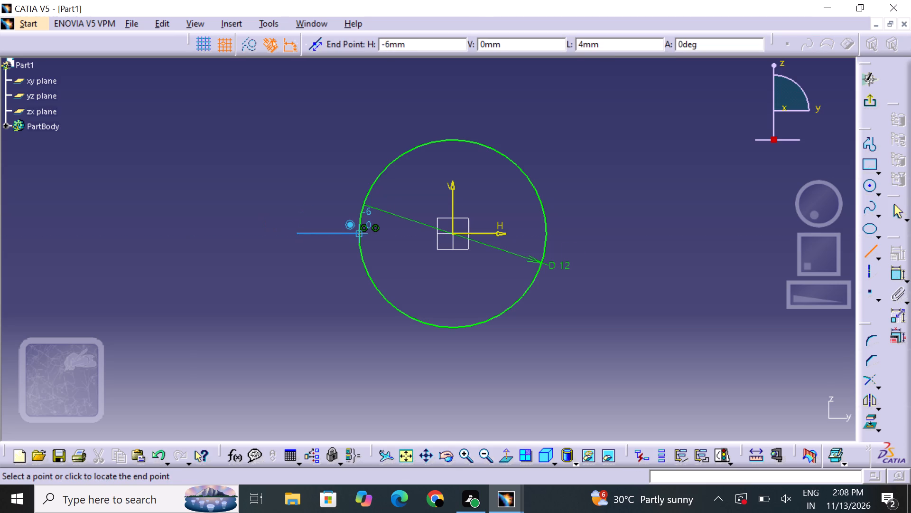
{"action": "left_click", "coordinate": [564, 236]}
{"action": "left_click", "coordinate": [598, 272]}
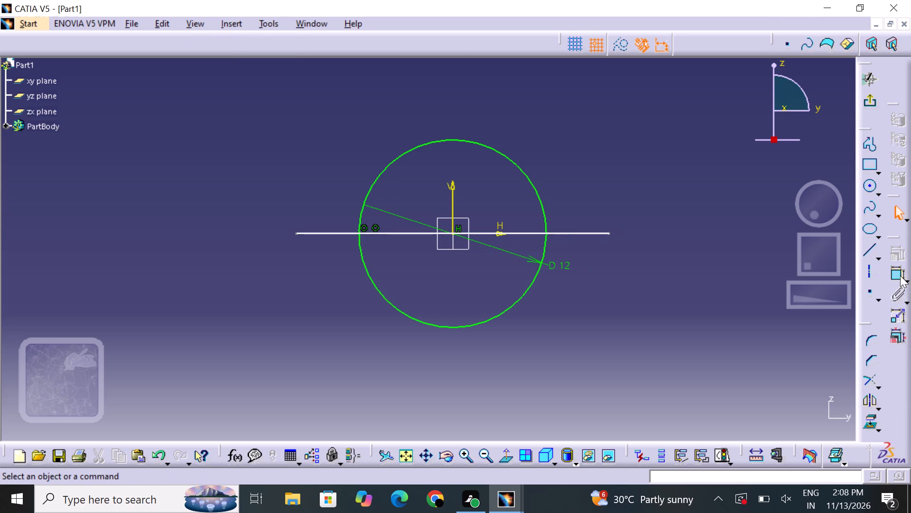
Dimension the new horizontal line's length and set it to 15 mm.
{"action": "left_click", "coordinate": [893, 276]}
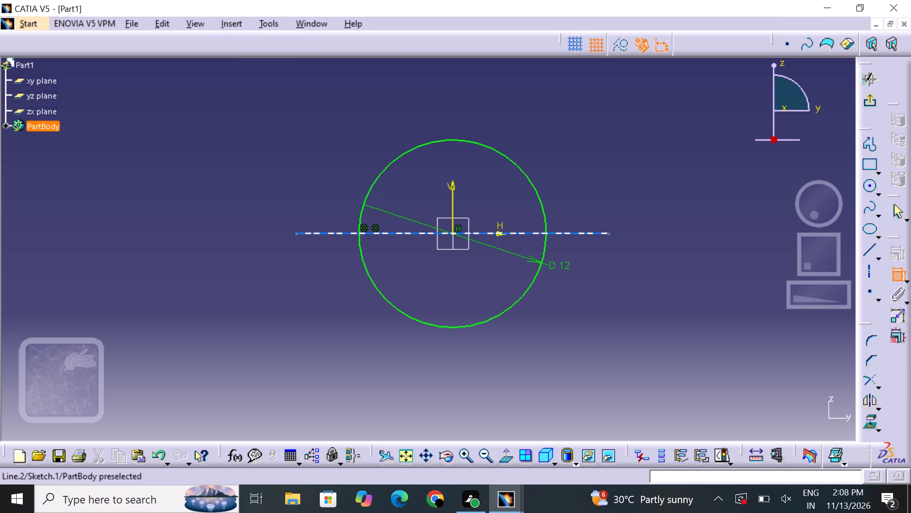
{"action": "left_click_drag", "start_coordinate": [421, 234], "coordinate": [421, 239]}
{"action": "left_click", "coordinate": [449, 349]}
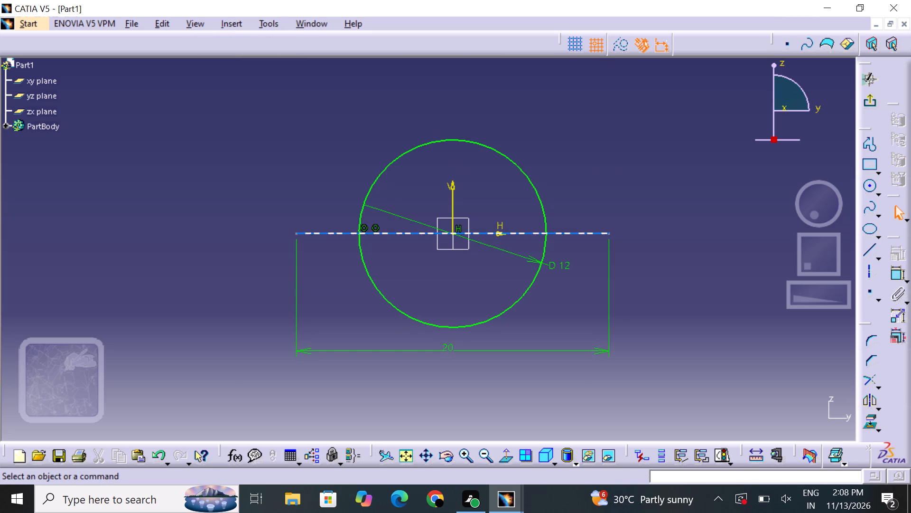
{"action": "double_click", "coordinate": [449, 348]}
{"action": "key", "text": "BackSpace"}
{"action": "key", "text": "1"}
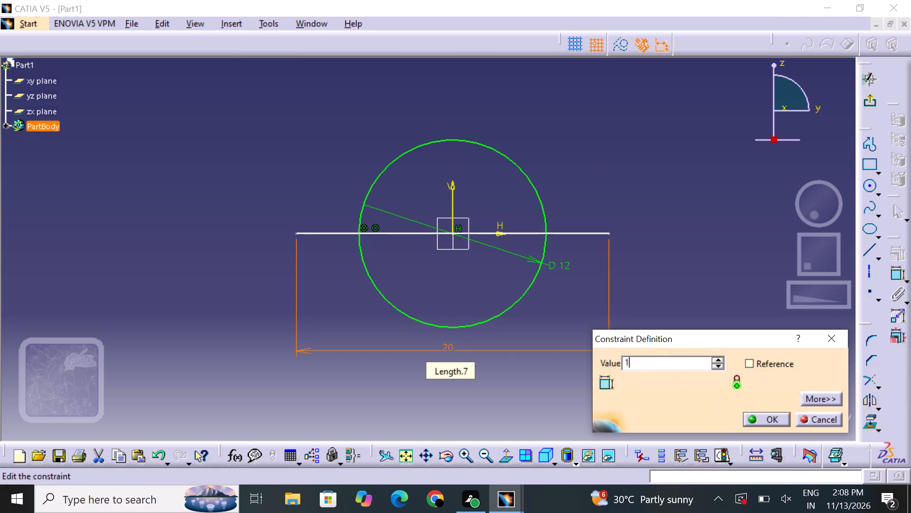
{"action": "key", "text": "5"}
{"action": "key", "text": "Return"}
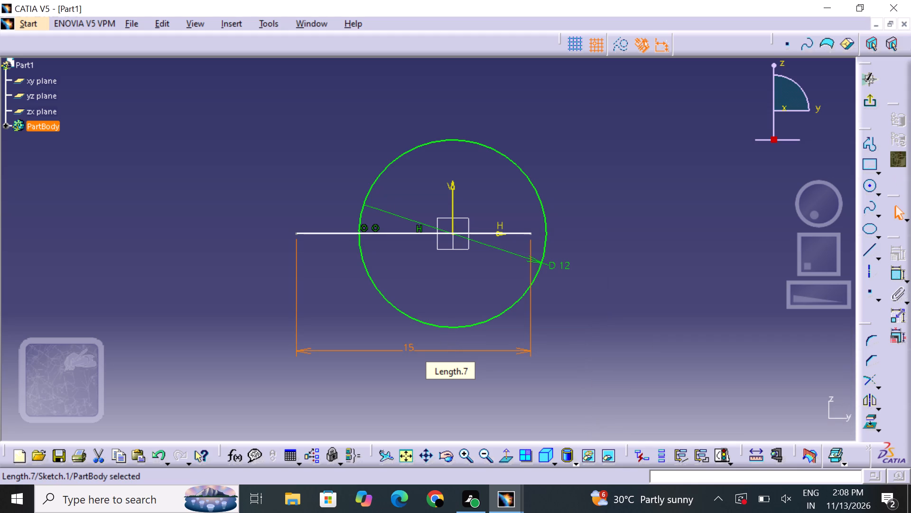
{"action": "left_click", "coordinate": [670, 378]}
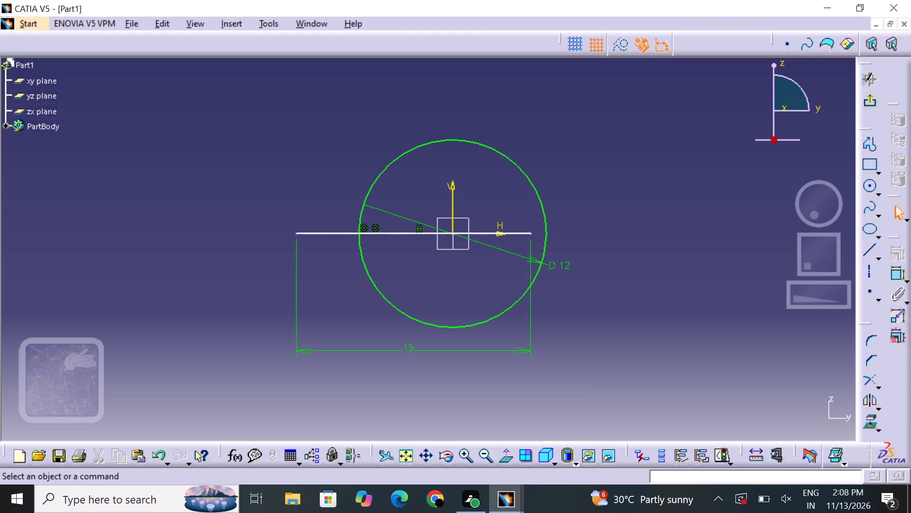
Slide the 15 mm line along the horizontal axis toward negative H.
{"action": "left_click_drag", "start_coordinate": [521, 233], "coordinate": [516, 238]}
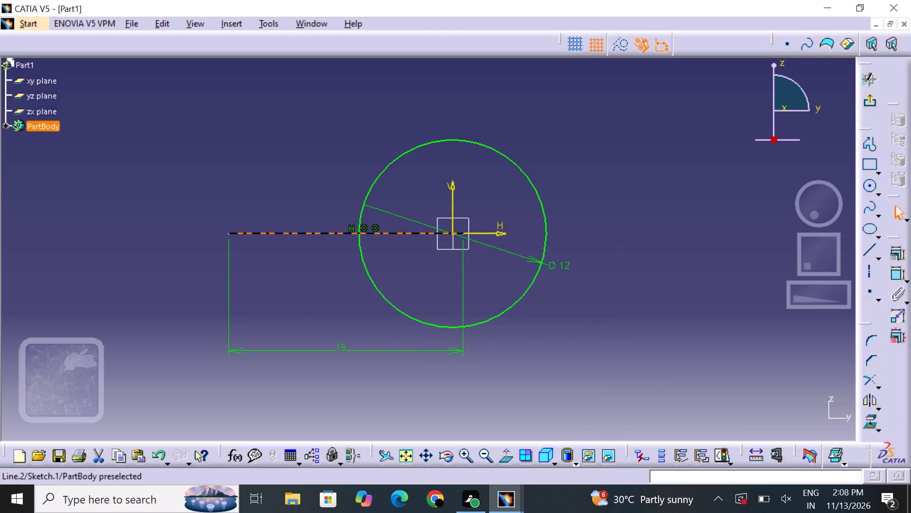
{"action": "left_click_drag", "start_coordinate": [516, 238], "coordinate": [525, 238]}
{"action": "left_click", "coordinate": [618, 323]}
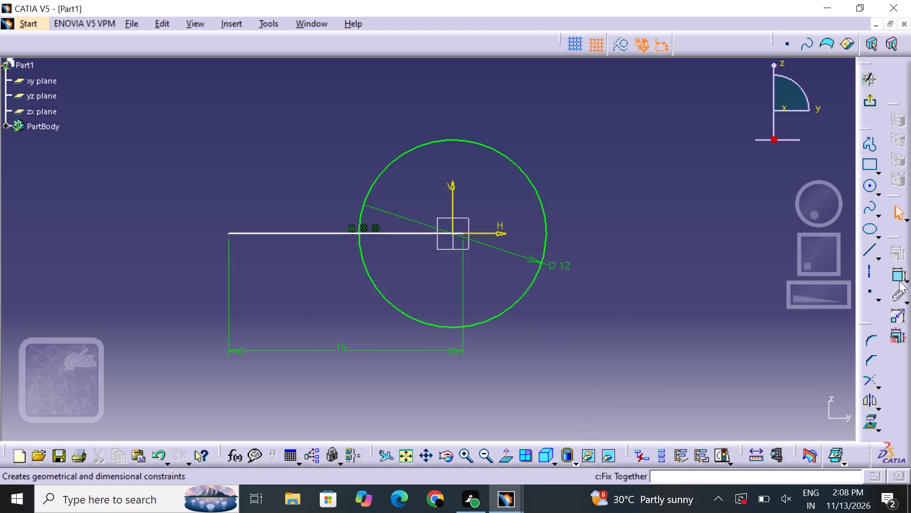
Constrain the two endpoints of the 15 mm line as symmetric about the vertical V axis.
{"action": "left_click", "coordinate": [899, 274]}
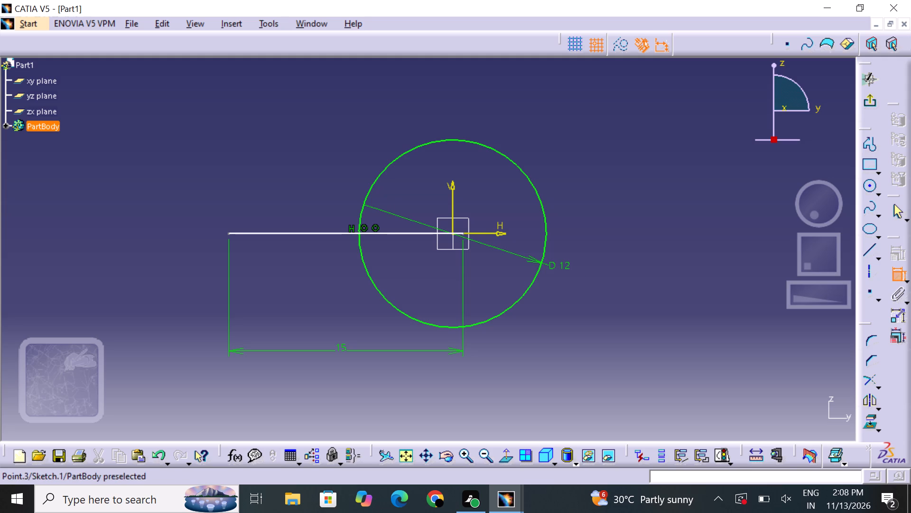
{"action": "left_click", "coordinate": [229, 233]}
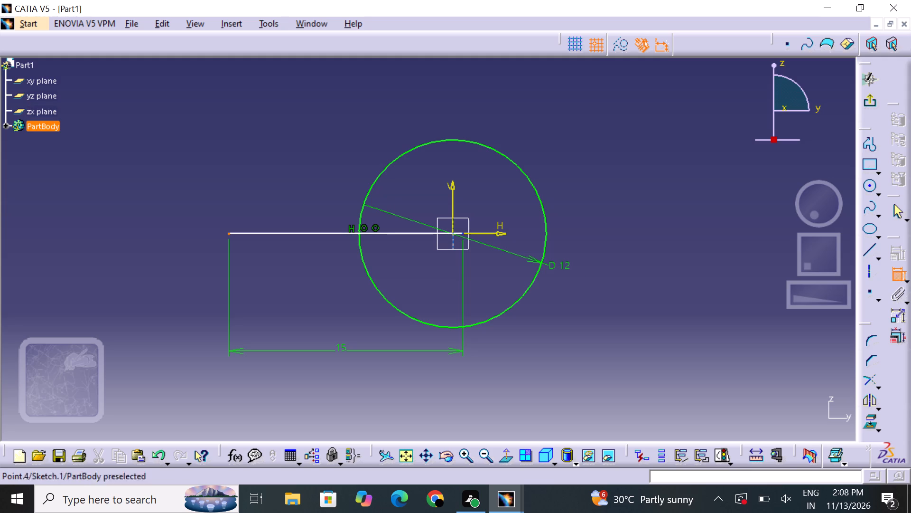
{"action": "left_click", "coordinate": [461, 234]}
{"action": "right_click", "coordinate": [450, 228]}
{"action": "left_click", "coordinate": [508, 420]}
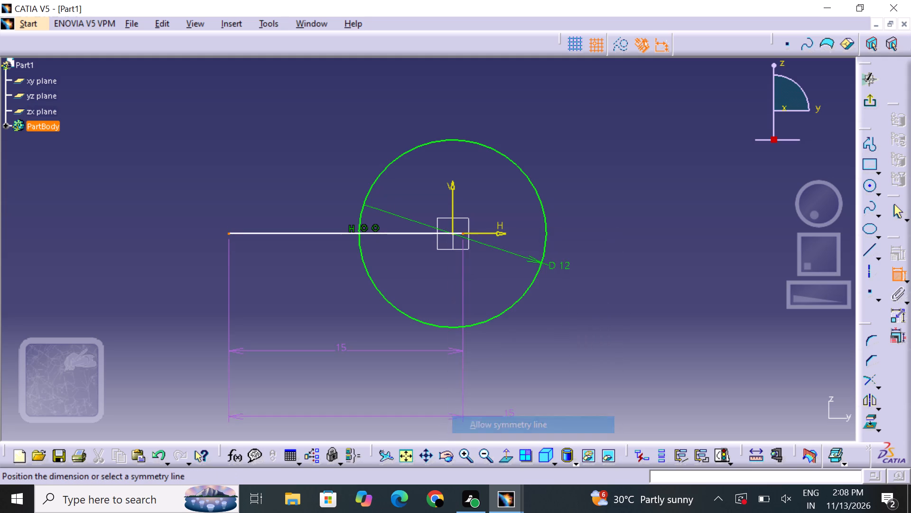
{"action": "left_click", "coordinate": [455, 193]}
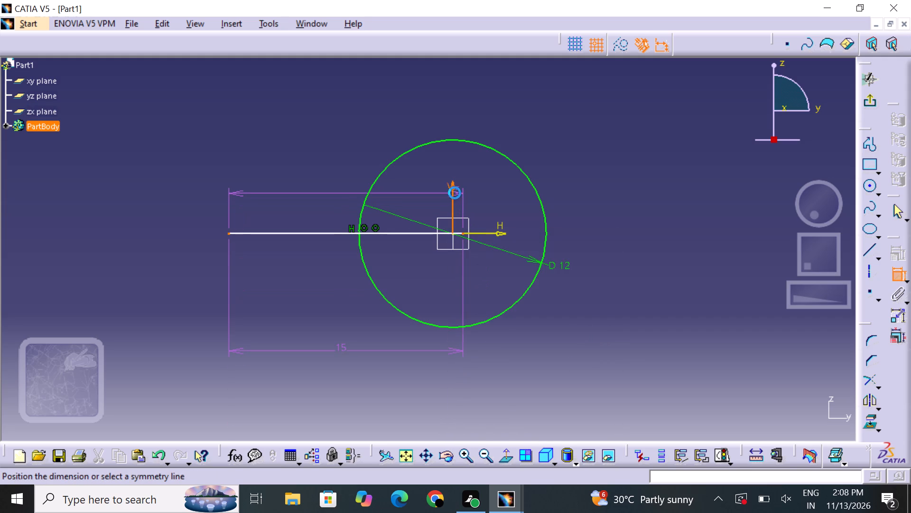
{"action": "left_click", "coordinate": [646, 320]}
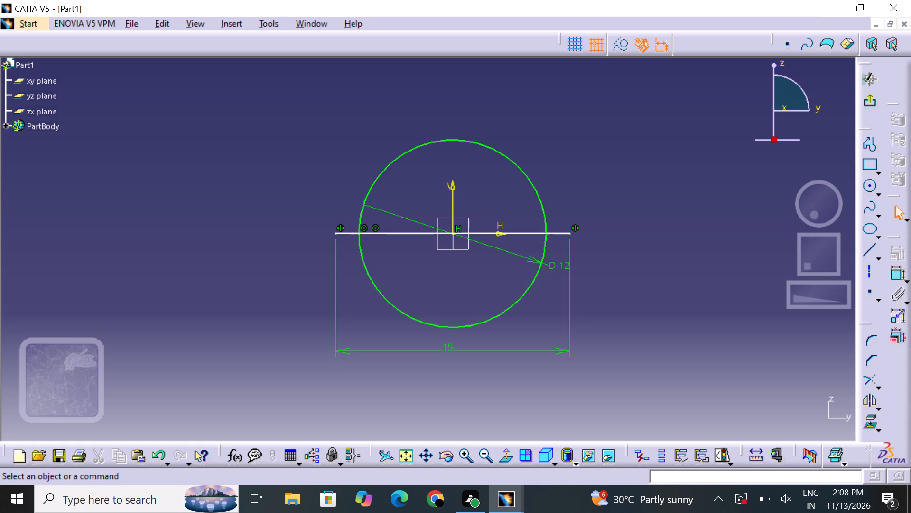
Draw a vertical profile line about 10 mm long upward from the 15 mm line's left endpoint and end the profile.
{"action": "left_click", "coordinate": [874, 154]}
{"action": "left_click", "coordinate": [331, 231]}
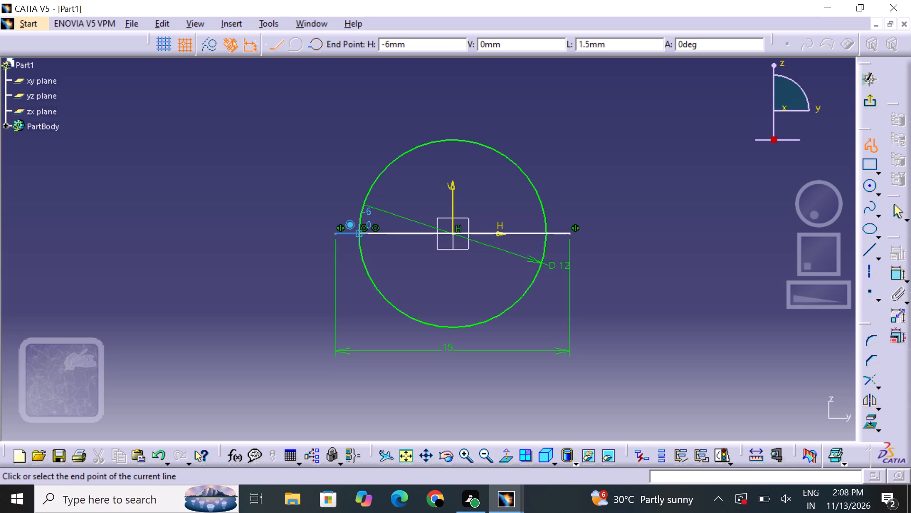
{"action": "left_click", "coordinate": [283, 152]}
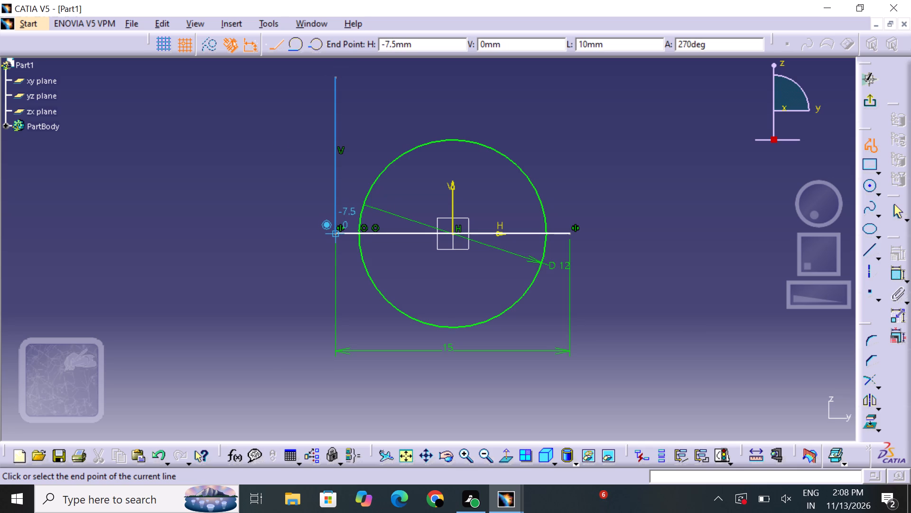
{"action": "key", "text": "Escape"}
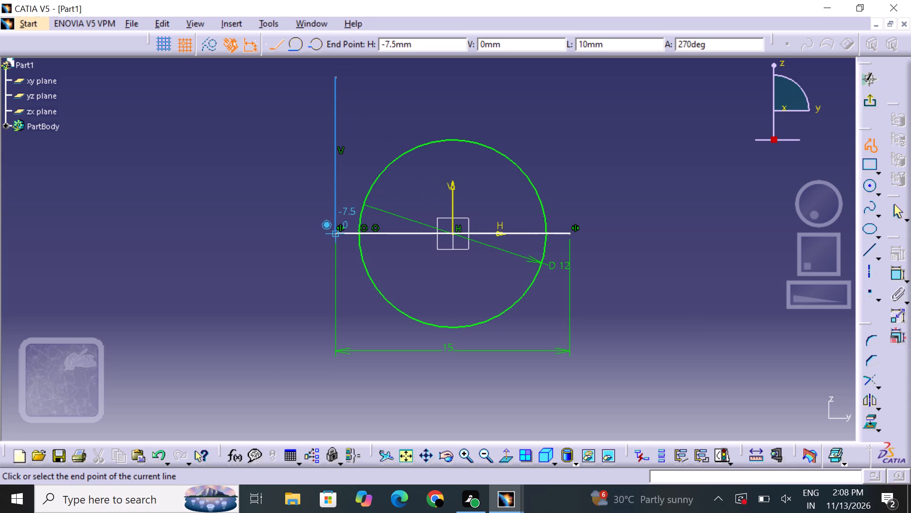
{"action": "key", "text": "Escape"}
{"action": "key", "text": "Escape"}
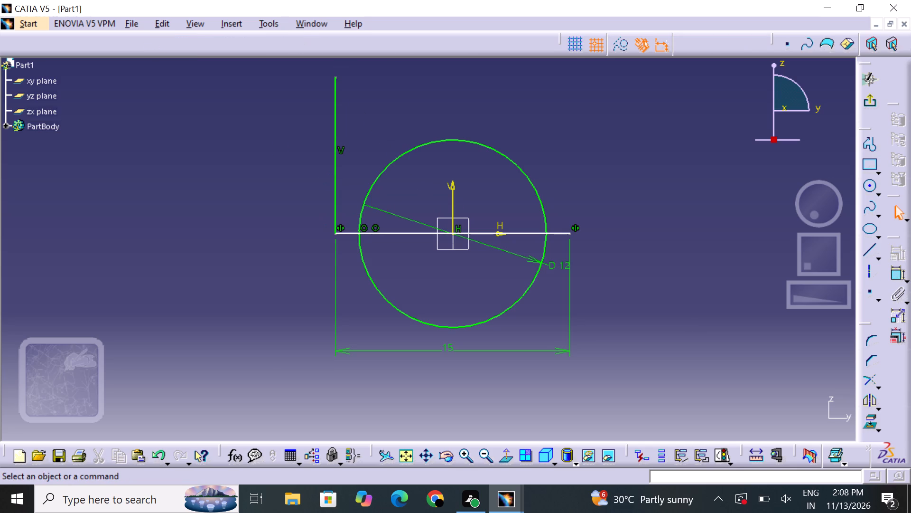
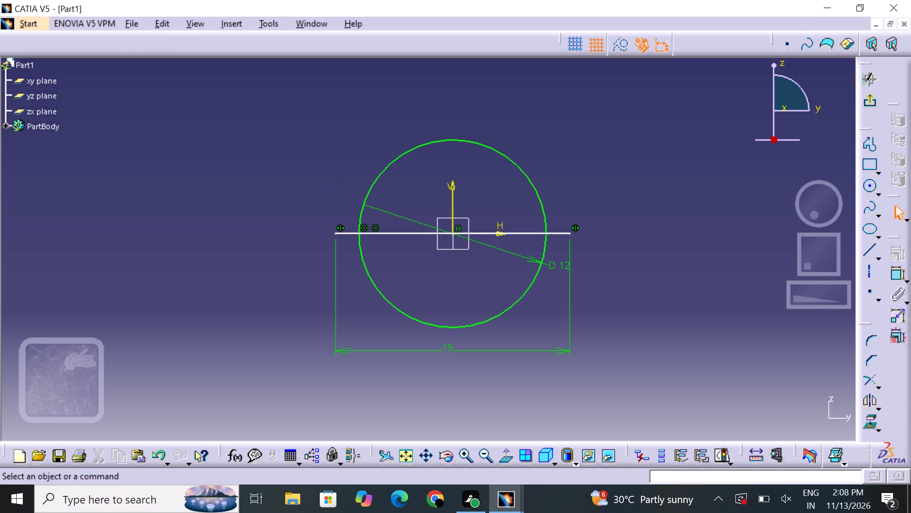
Draw a vertical profile line about 10 mm long upward from the 15 mm line's endpoint on the negative H side.
{"action": "left_click", "coordinate": [871, 145]}
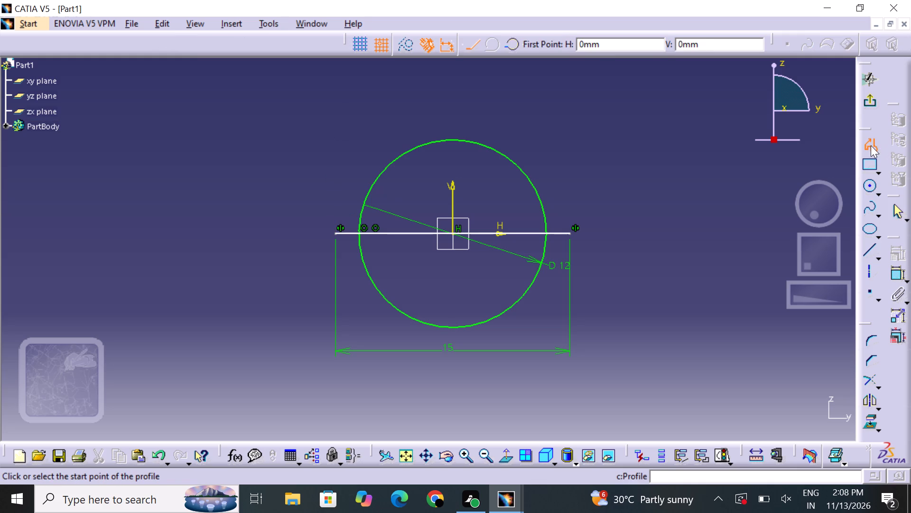
{"action": "left_click", "coordinate": [335, 235]}
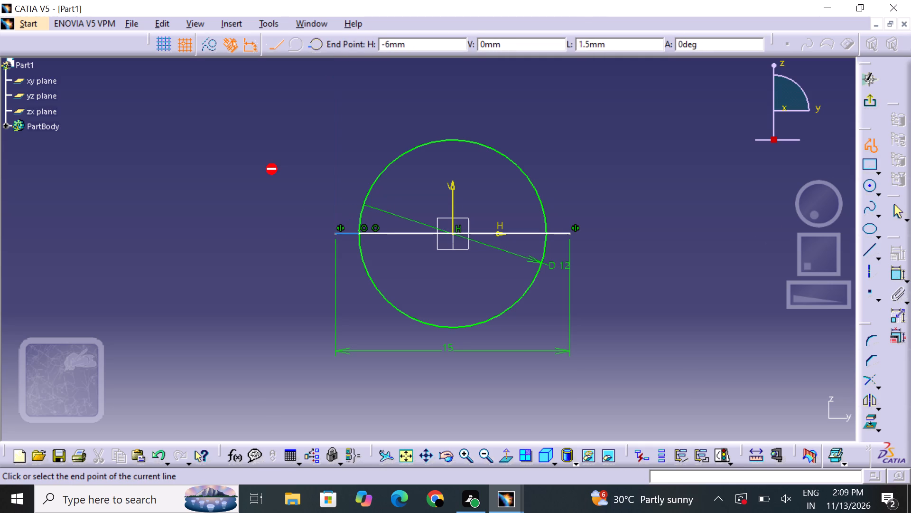
{"action": "left_click", "coordinate": [270, 152]}
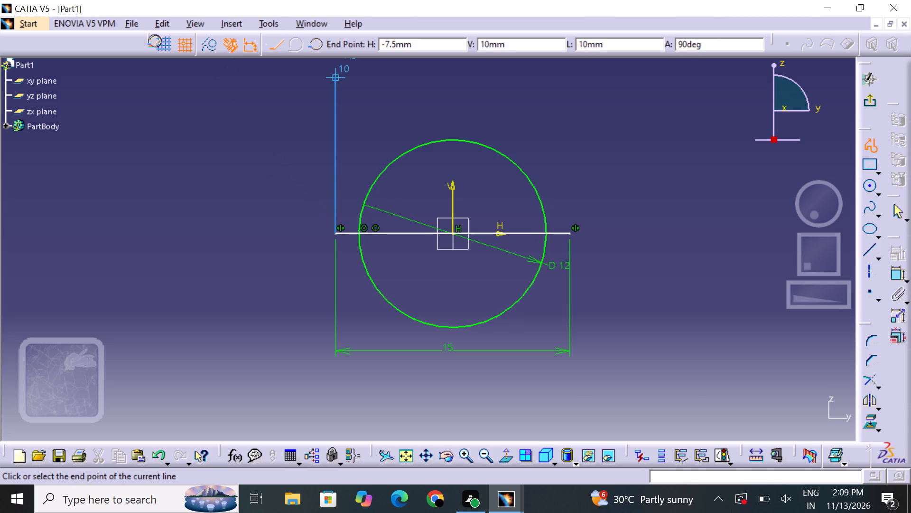
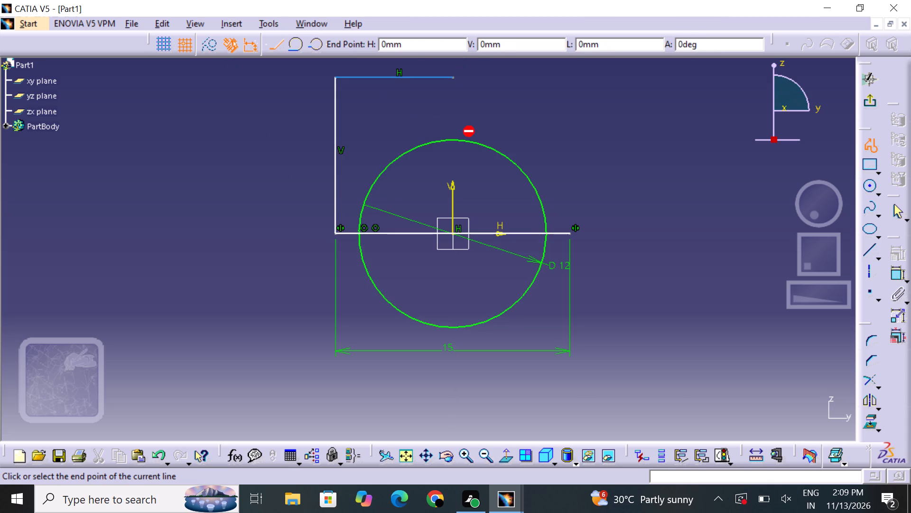
Continue the profile with a line about 10 mm down to the origin, then horizontally to the 15 mm line's positive-H endpoint.
{"action": "left_click", "coordinate": [485, 223]}
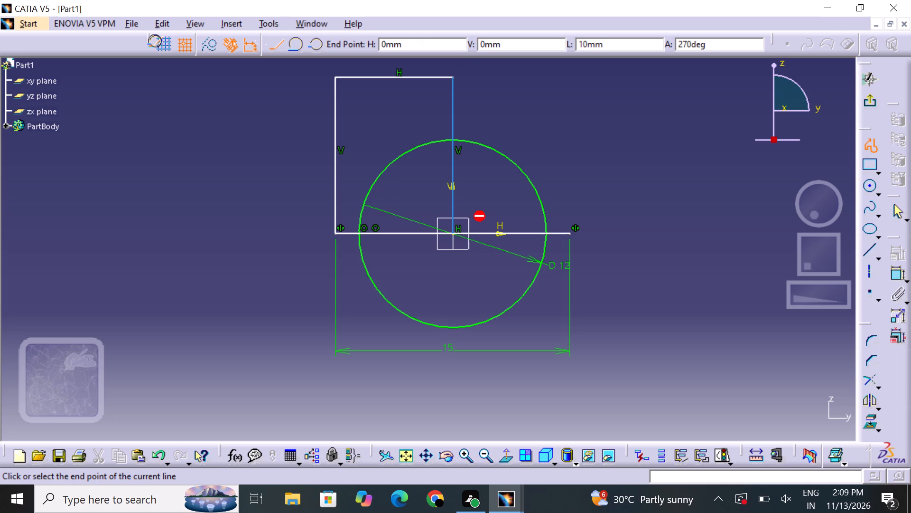
{"action": "left_click", "coordinate": [499, 189]}
{"action": "key", "text": "Escape"}
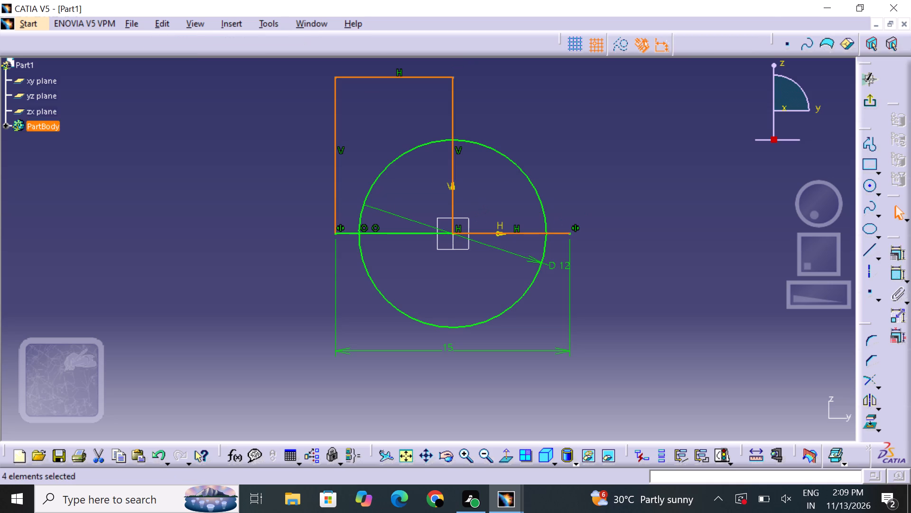
{"action": "key", "text": "Escape"}
{"action": "key", "text": "Escape"}
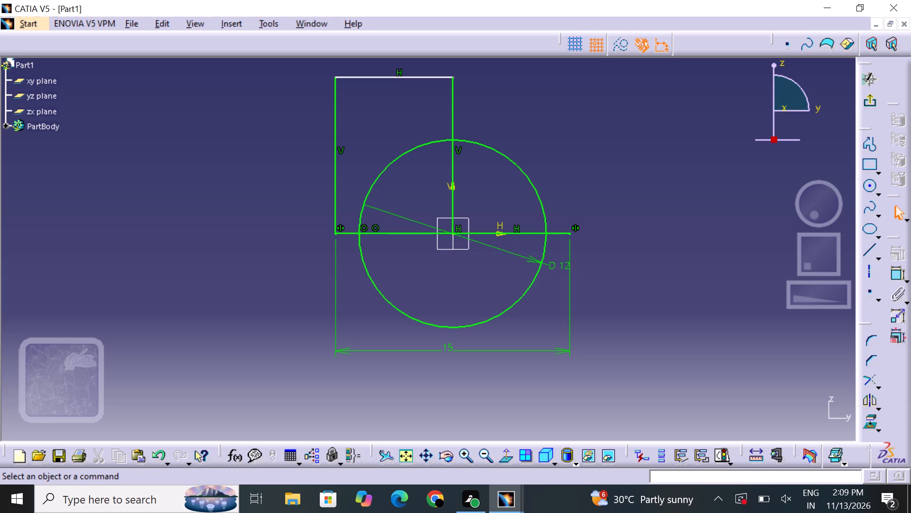
Dimension the outer vertical line on the negative H side and set its length to 0.4 mm.
{"action": "left_click", "coordinate": [898, 272]}
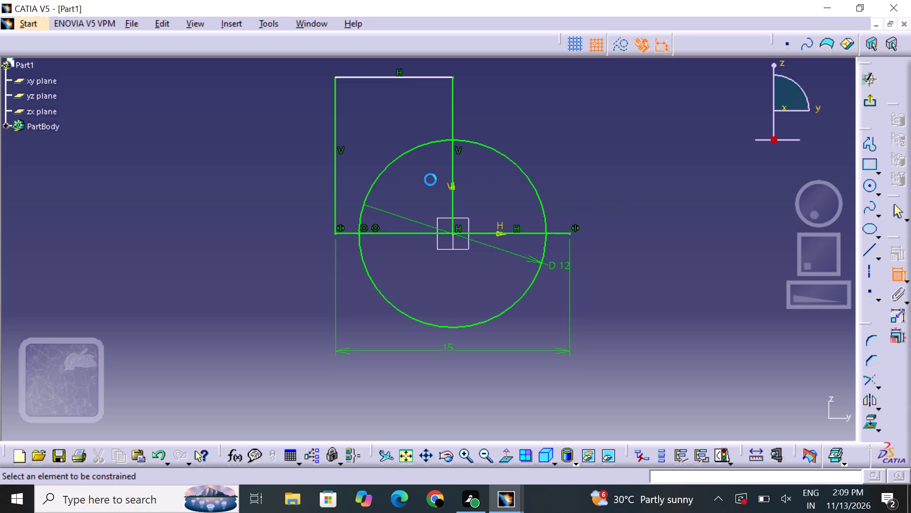
{"action": "left_click", "coordinate": [334, 194]}
{"action": "left_click", "coordinate": [261, 194]}
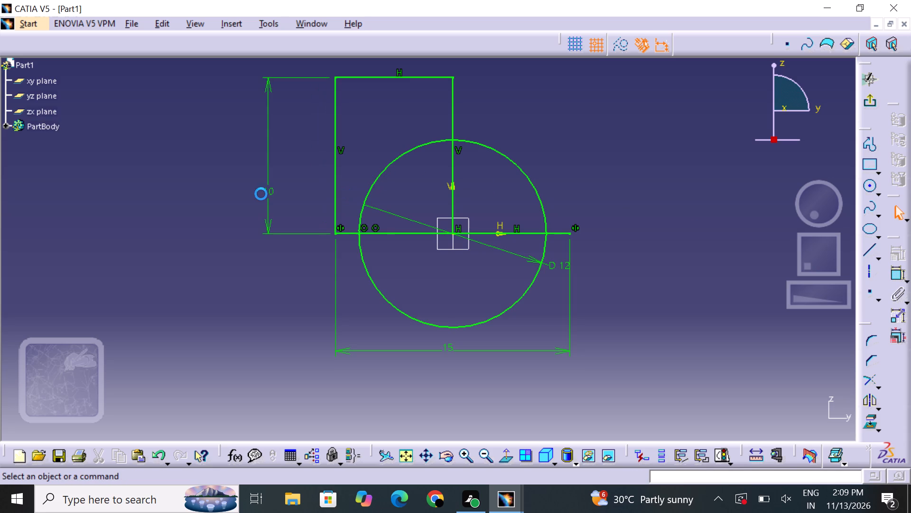
{"action": "double_click", "coordinate": [268, 192]}
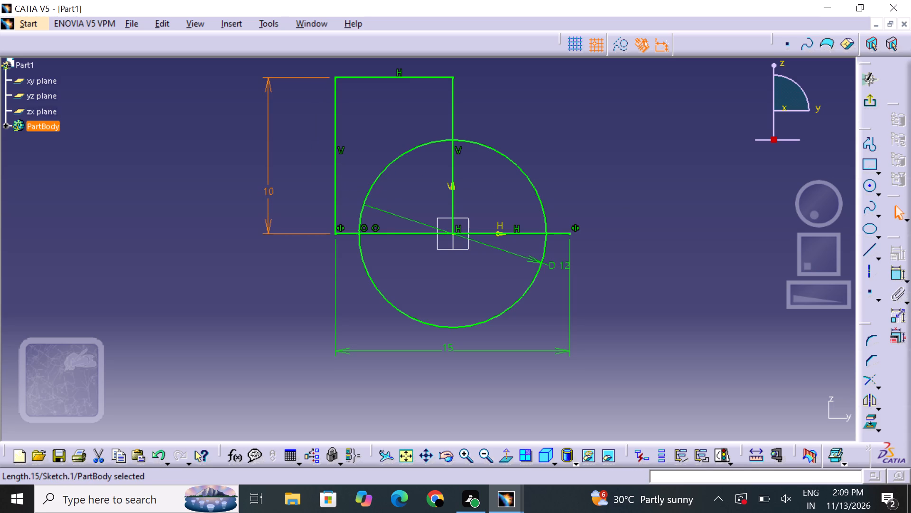
{"action": "double_click", "coordinate": [269, 192]}
{"action": "key", "text": "BackSpace"}
{"action": "type", "text": "0.4"}
{"action": "key", "text": "Return"}
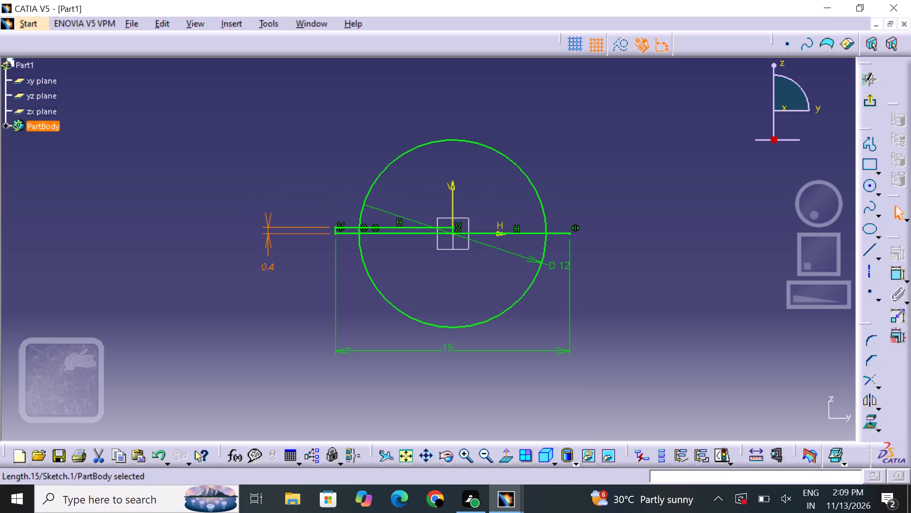
{"action": "left_click", "coordinate": [681, 311]}
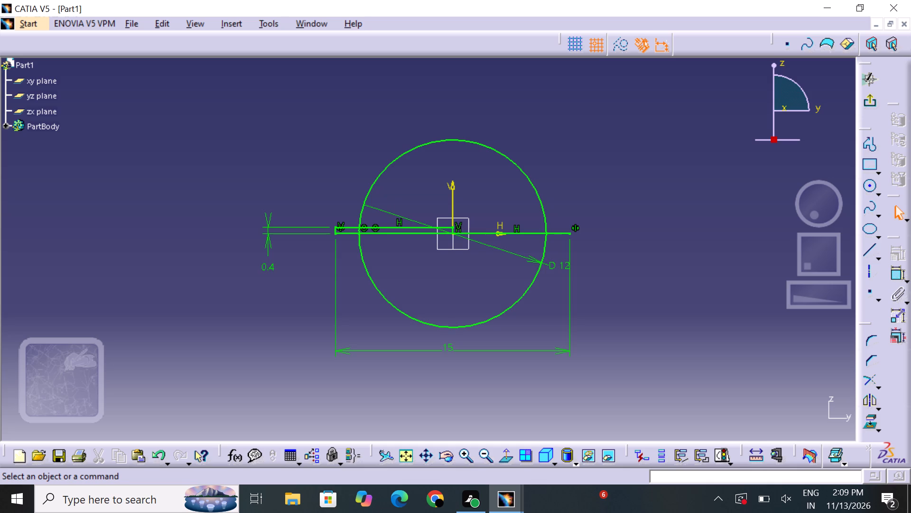
Quick-trim the part of the upper horizontal line that lies inside the 12 mm circle.
{"action": "left_click", "coordinate": [880, 387]}
{"action": "double_click", "coordinate": [860, 400]}
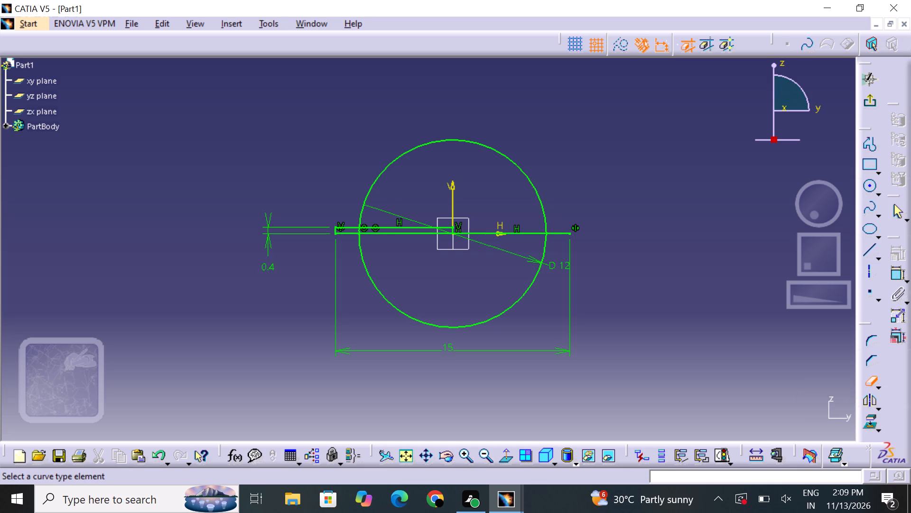
{"action": "left_click", "coordinate": [440, 229]}
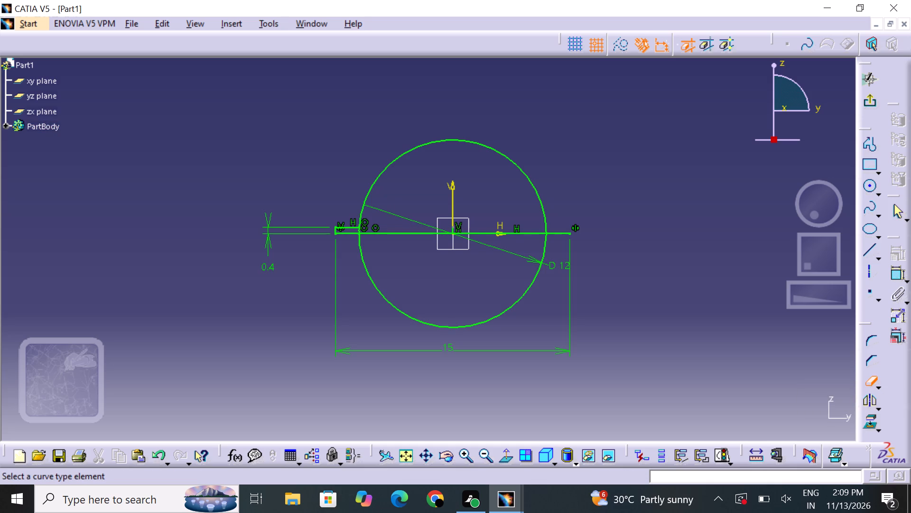
{"action": "left_click", "coordinate": [870, 384]}
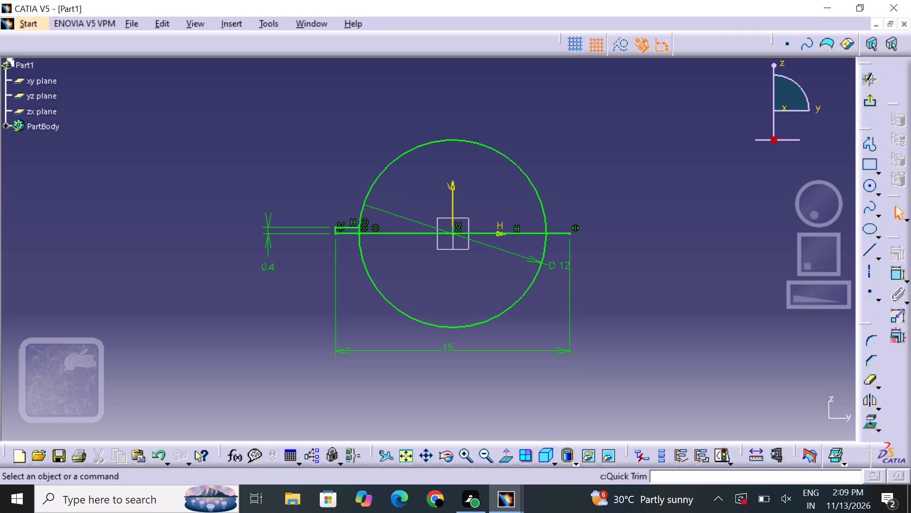
Add a length dimension to the short upper horizontal line outside the circle on the negative H side.
{"action": "left_click", "coordinate": [464, 456]}
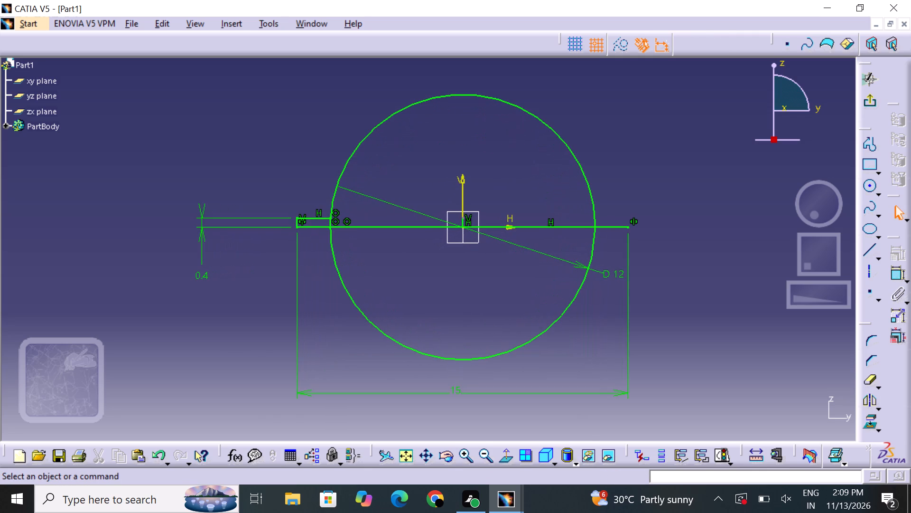
{"action": "double_click", "coordinate": [895, 274]}
{"action": "left_click", "coordinate": [313, 218]}
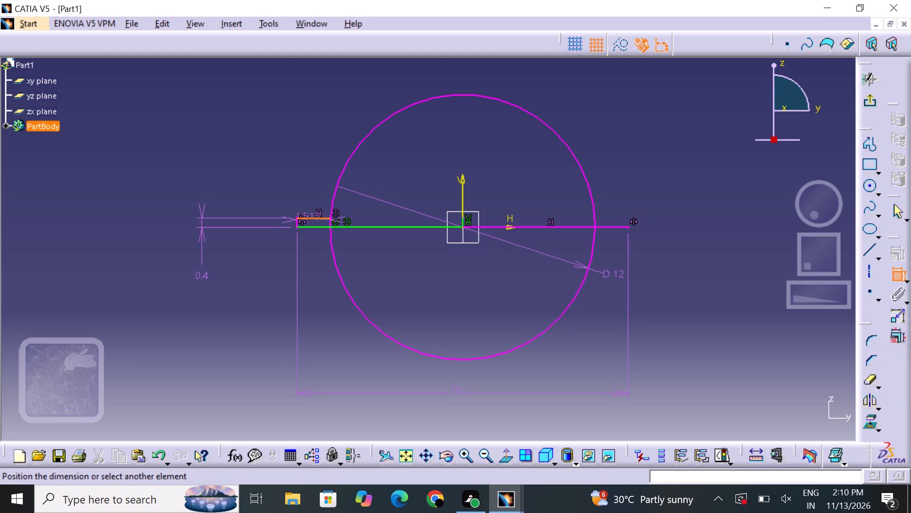
{"action": "left_click", "coordinate": [311, 218]}
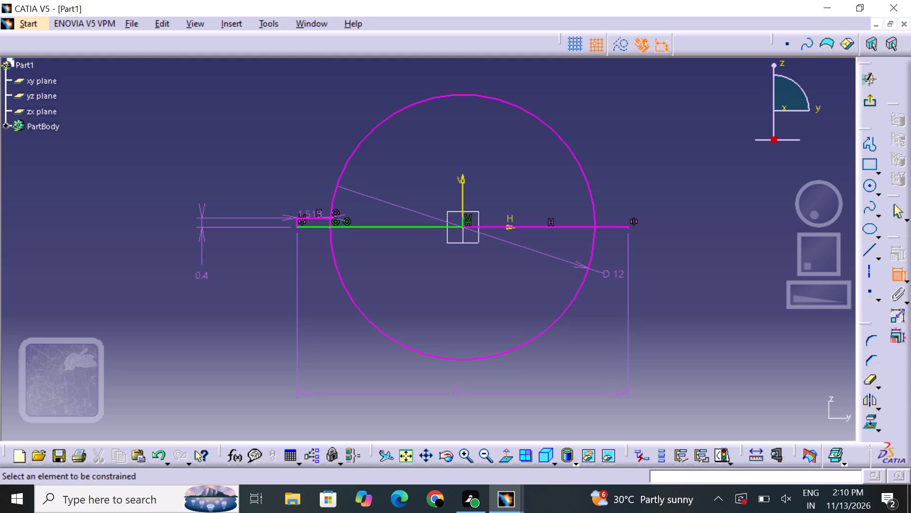
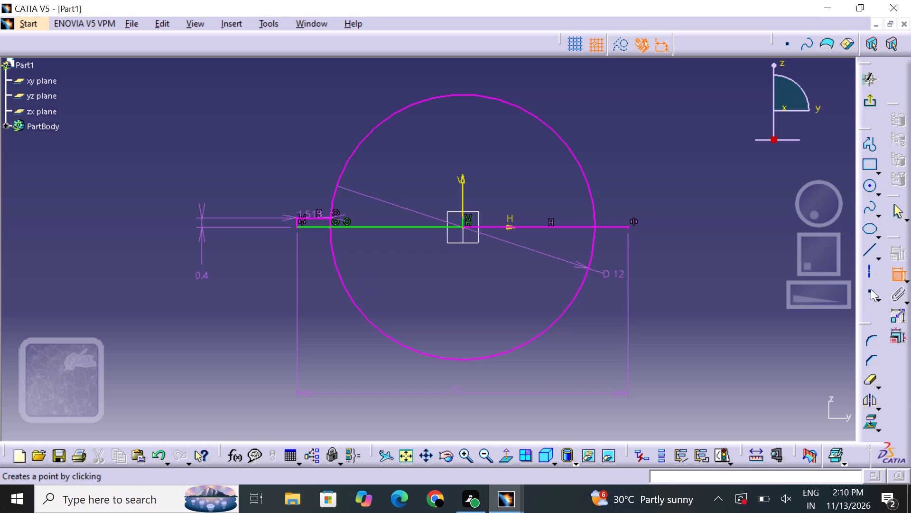
Undo the length dimension on the short upper horizontal line on the negative H side.
{"action": "left_click", "coordinate": [901, 280]}
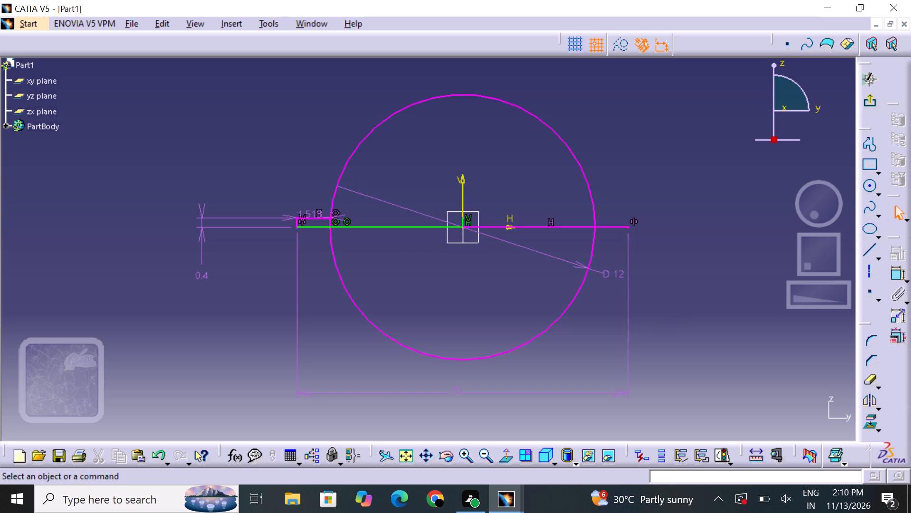
{"action": "key", "text": "ctrl+z"}
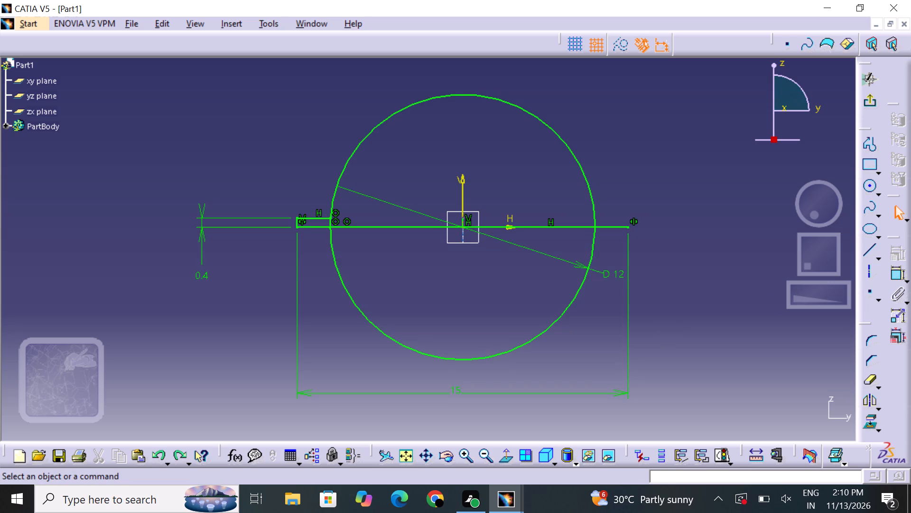
Mirror the tab's outer 0.4 mm vertical line and its short upper horizontal line about the V axis onto the positive H side.
{"action": "left_click_drag", "start_coordinate": [261, 187], "coordinate": [321, 228]}
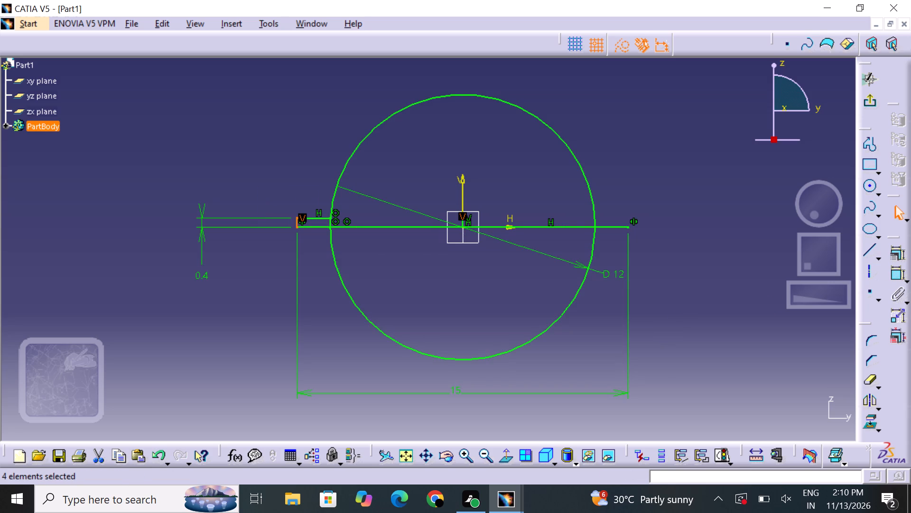
{"action": "left_click", "coordinate": [320, 219]}
{"action": "left_click", "coordinate": [296, 223]}
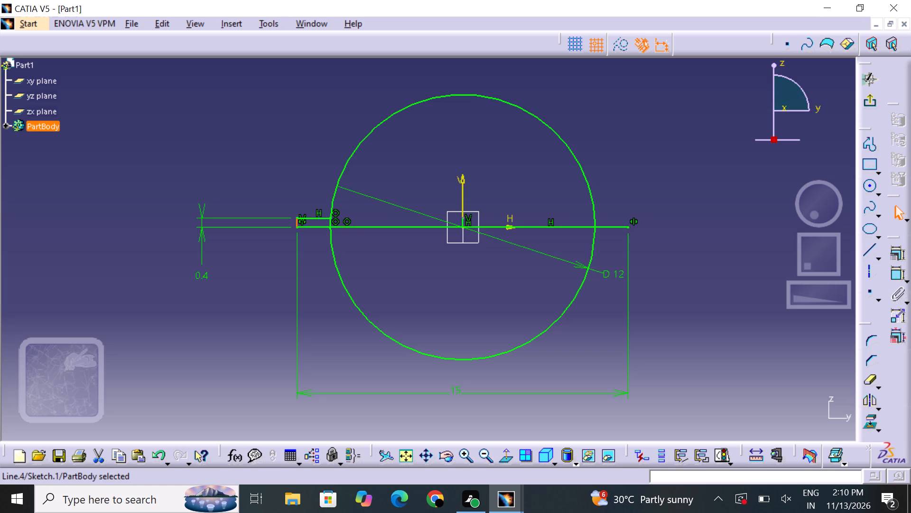
{"action": "left_click", "coordinate": [871, 400]}
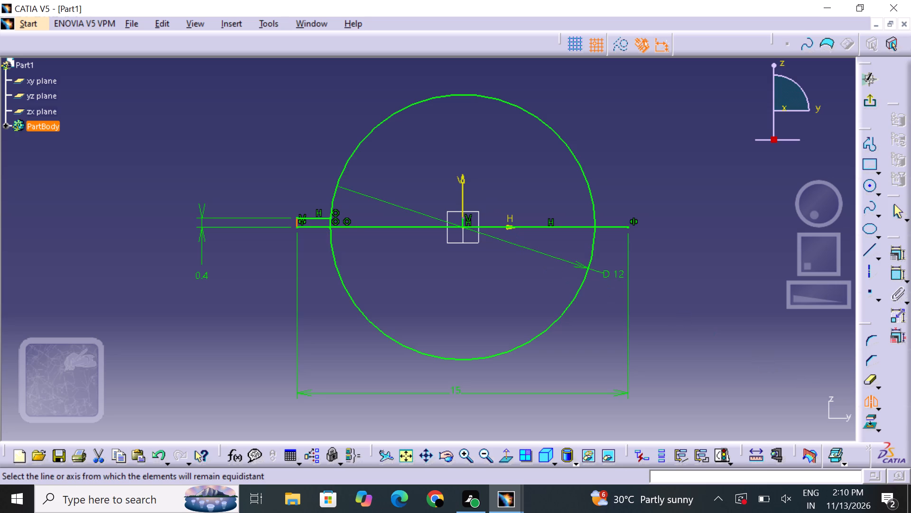
{"action": "left_click", "coordinate": [465, 187]}
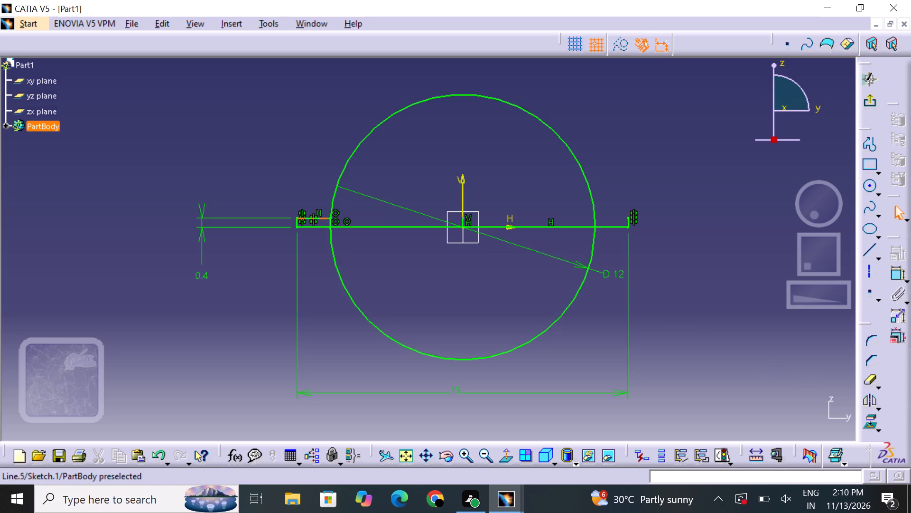
{"action": "left_click", "coordinate": [321, 219]}
{"action": "left_click", "coordinate": [870, 403]}
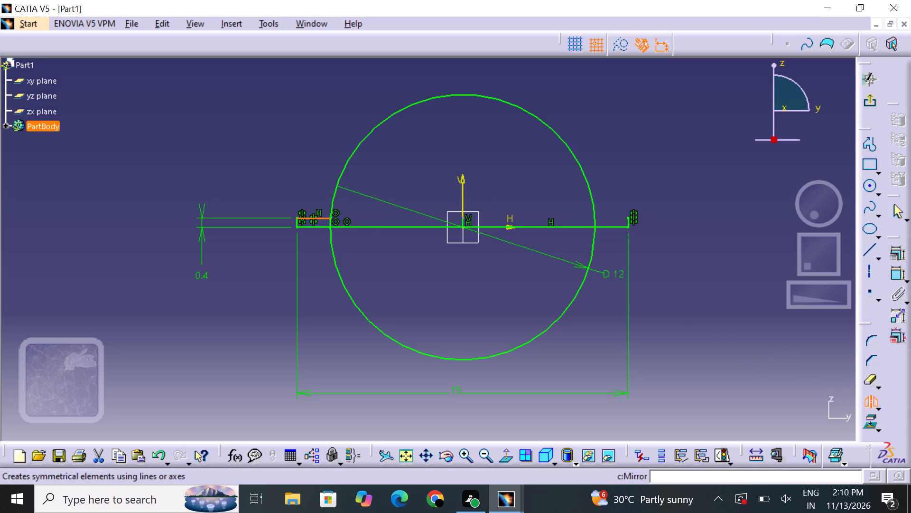
{"action": "left_click", "coordinate": [465, 191]}
{"action": "left_click", "coordinate": [743, 282]}
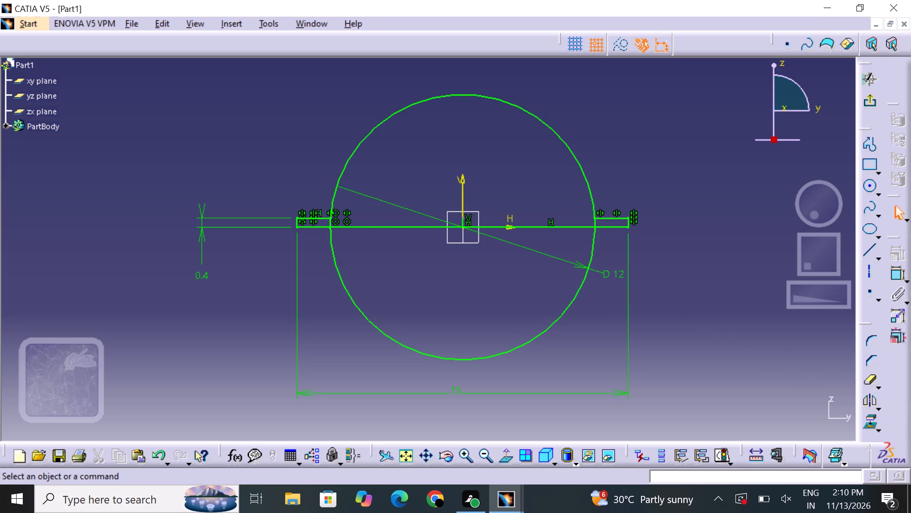
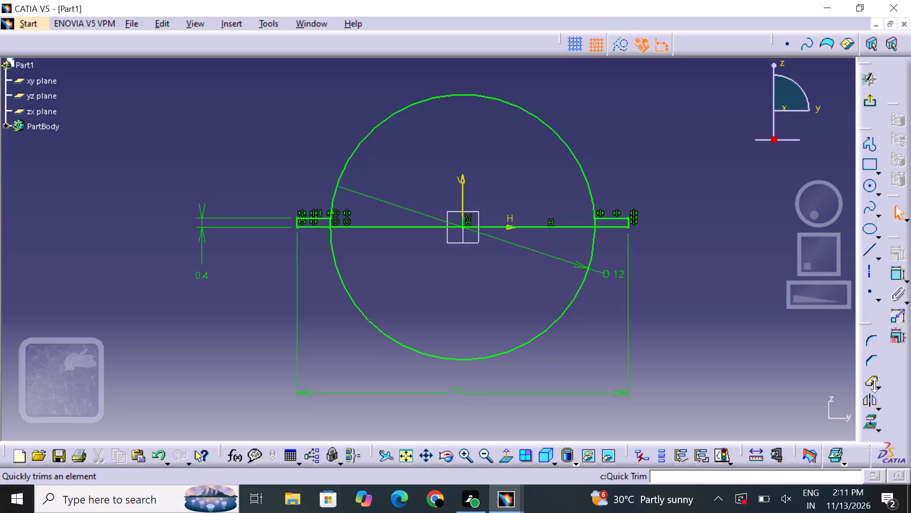
Quick-trim the circle's lower half and the short arcs inside both side tabs, then exit the sketch.
{"action": "double_click", "coordinate": [874, 377]}
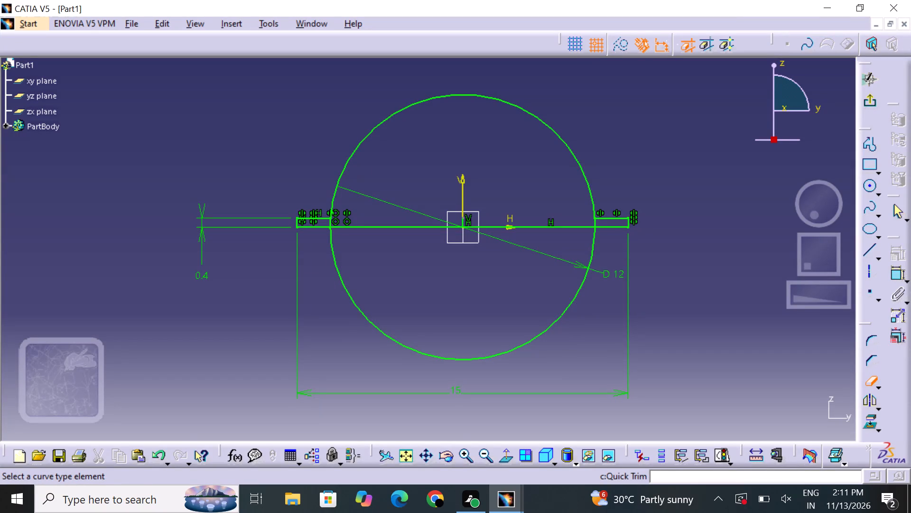
{"action": "left_click", "coordinate": [593, 251]}
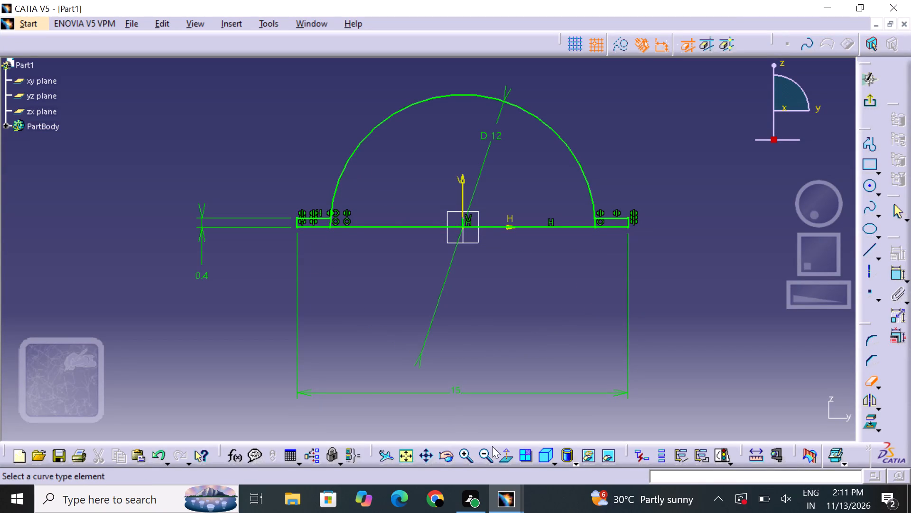
{"action": "left_click", "coordinate": [469, 456]}
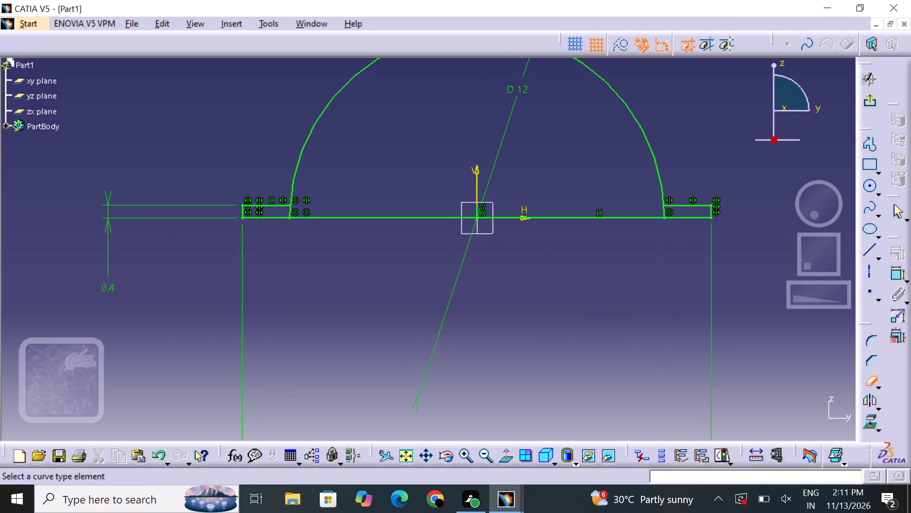
{"action": "left_click", "coordinate": [664, 210]}
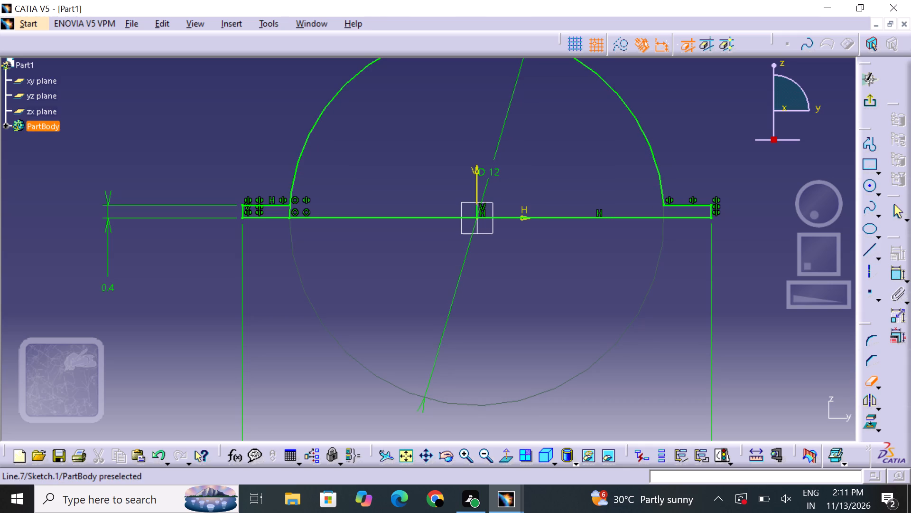
{"action": "left_click", "coordinate": [289, 213]}
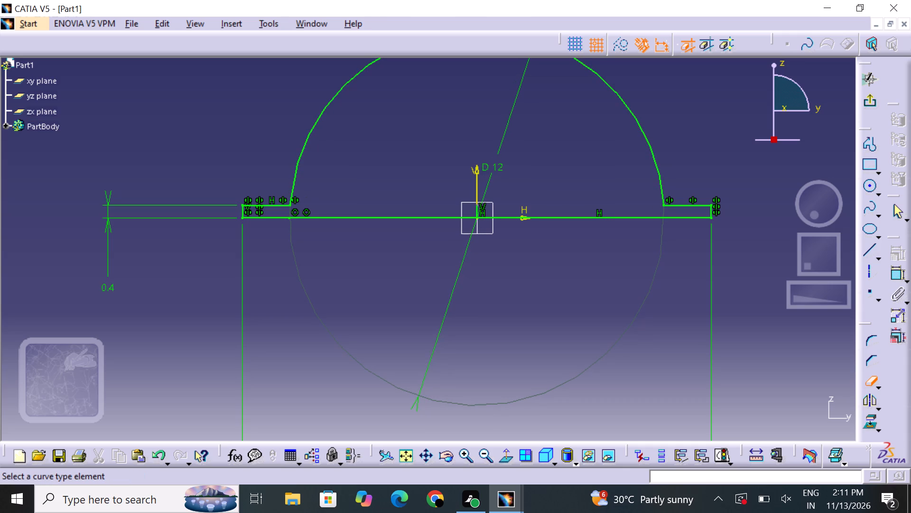
{"action": "left_click", "coordinate": [866, 378]}
{"action": "left_click", "coordinate": [862, 107]}
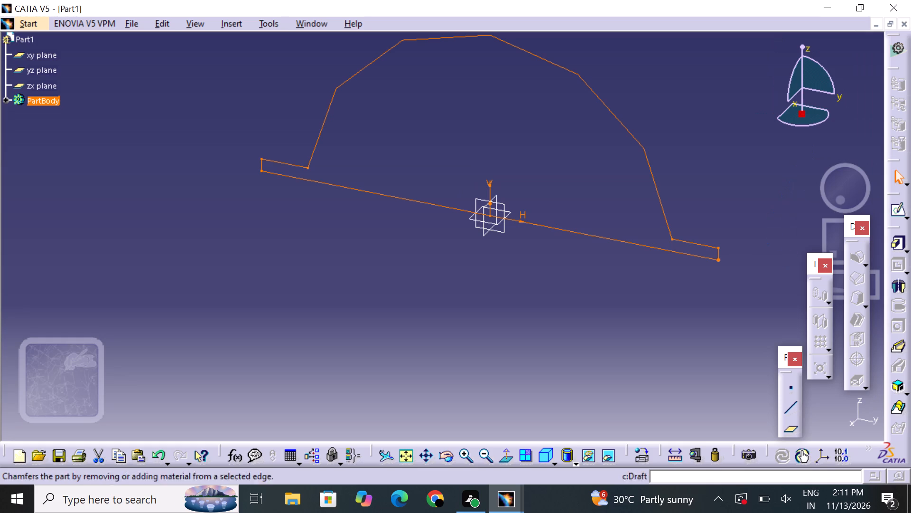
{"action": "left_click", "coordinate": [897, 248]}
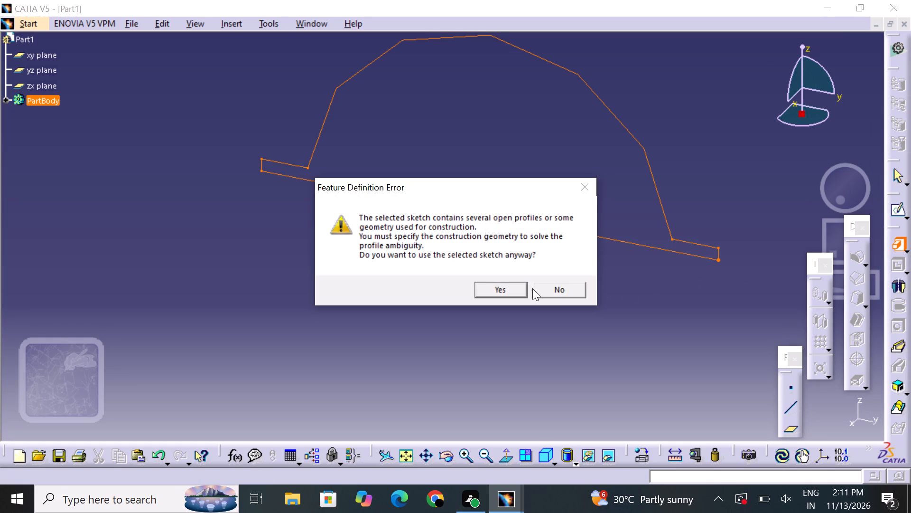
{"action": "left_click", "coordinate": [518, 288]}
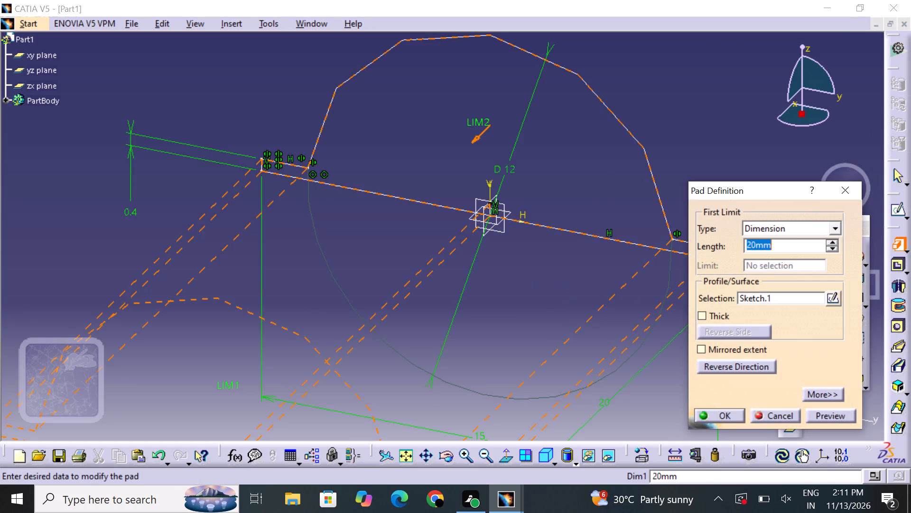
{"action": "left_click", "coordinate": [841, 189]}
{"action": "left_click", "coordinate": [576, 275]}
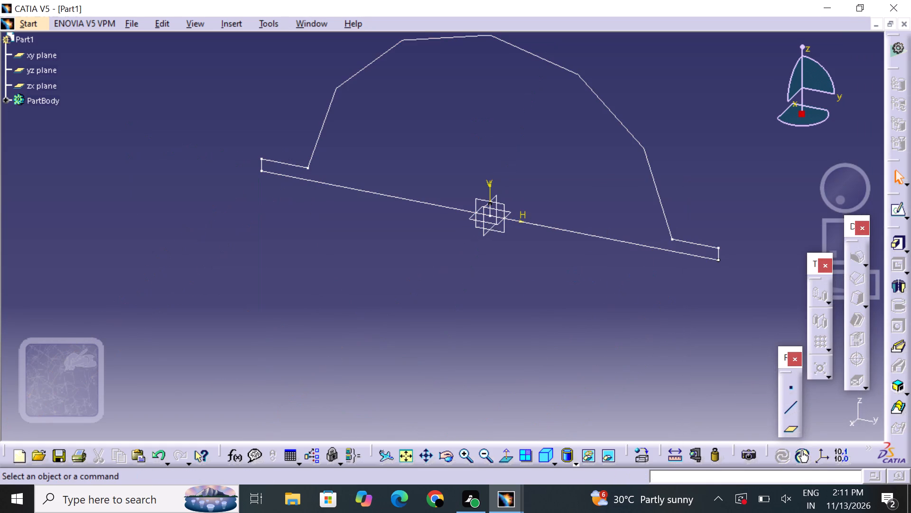
Reopen the profile sketch, trim away the leftover short vertical line at the origin, and exit the sketch.
{"action": "middle_click_drag", "start_coordinate": [569, 281], "coordinate": [525, 314]}
{"action": "scroll", "coordinate": [525, 314], "scroll_direction": "up", "scroll_amount": 1}
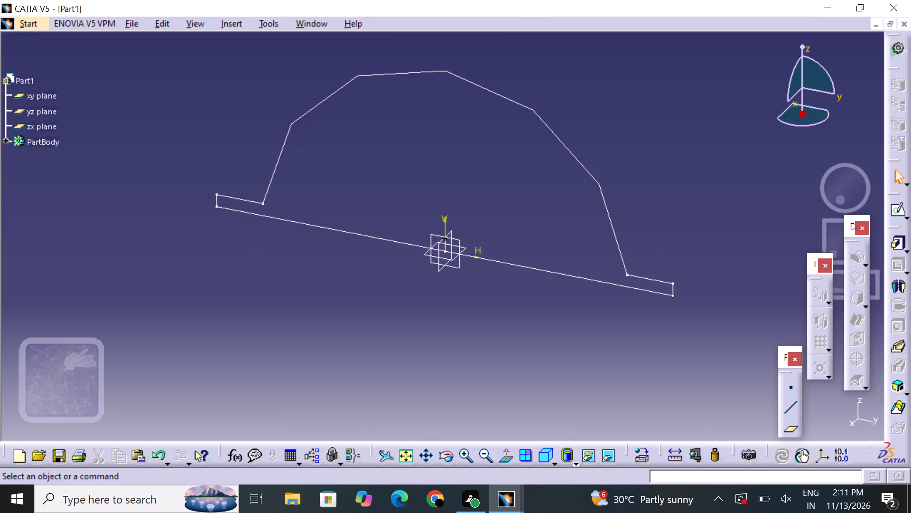
{"action": "left_click", "coordinate": [445, 239]}
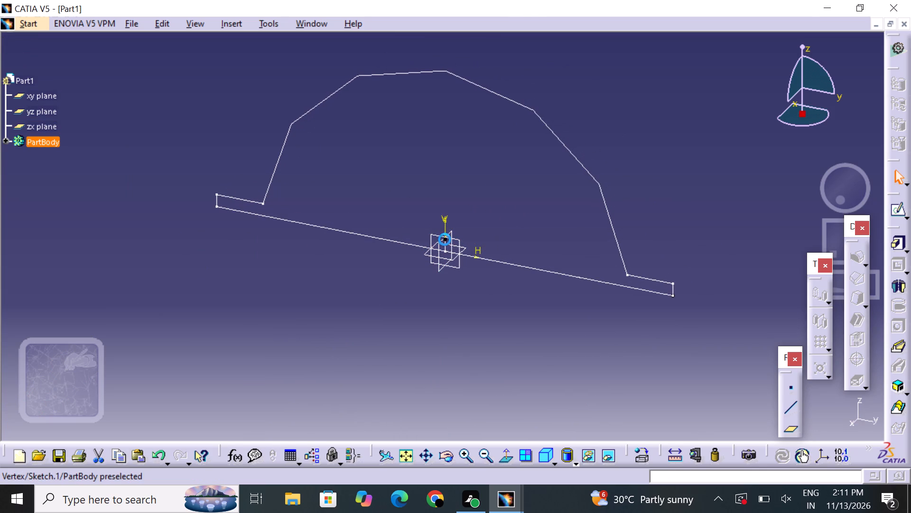
{"action": "left_click", "coordinate": [489, 311]}
{"action": "left_click", "coordinate": [577, 278]}
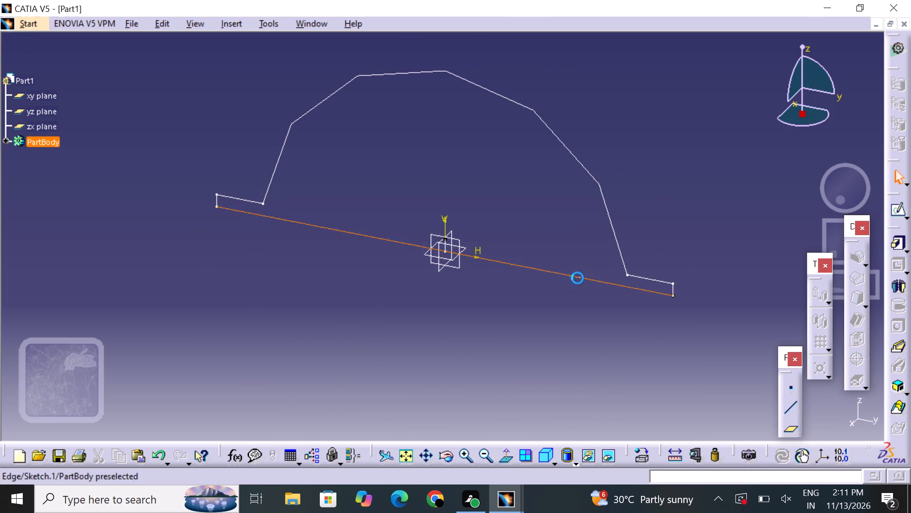
{"action": "left_click", "coordinate": [632, 270]}
{"action": "left_click", "coordinate": [621, 265]}
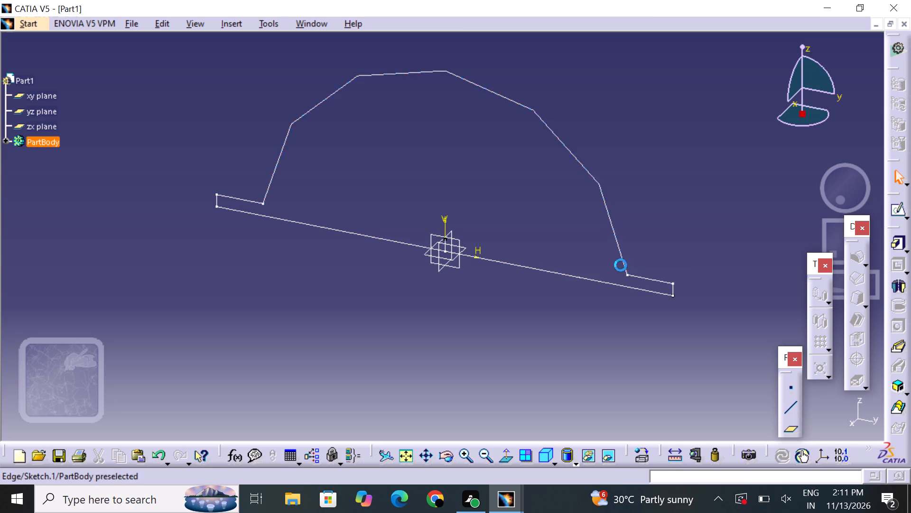
{"action": "left_click", "coordinate": [899, 211]}
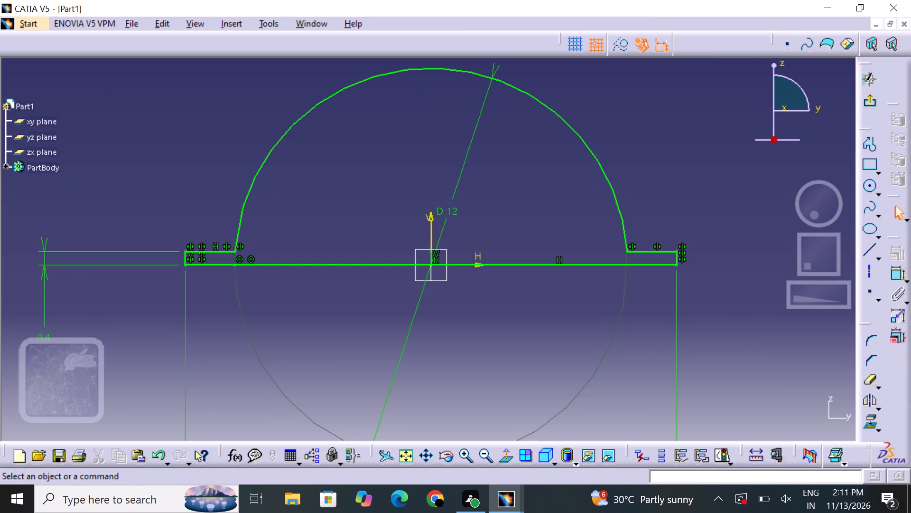
{"action": "triple_click", "coordinate": [468, 456]}
{"action": "triple_click", "coordinate": [467, 456]}
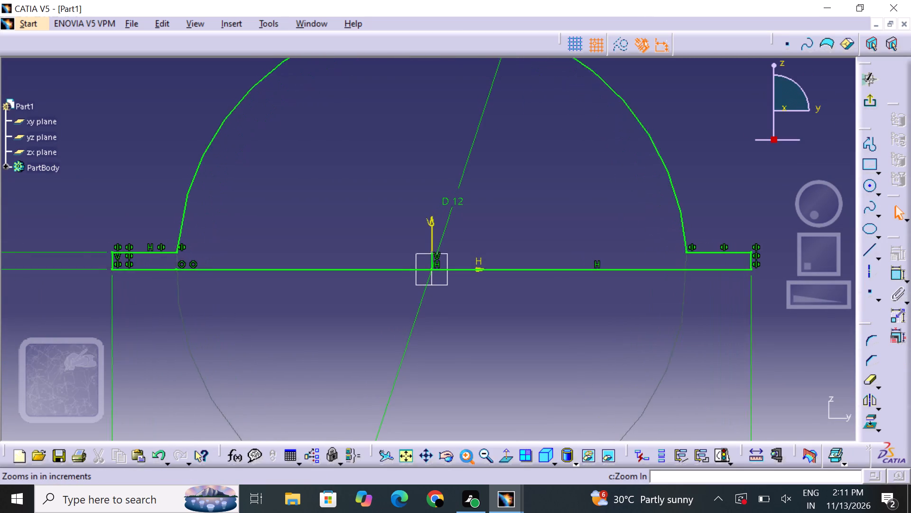
{"action": "double_click", "coordinate": [466, 456]}
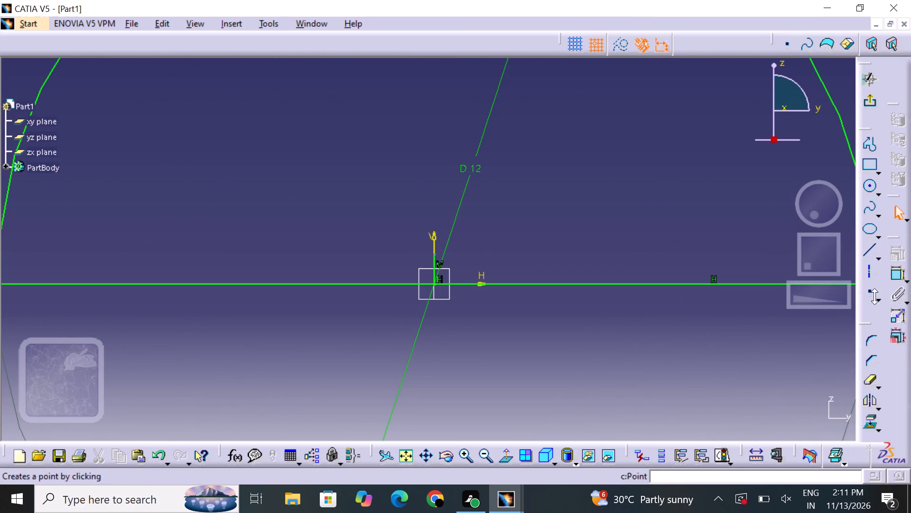
{"action": "left_click", "coordinate": [868, 383]}
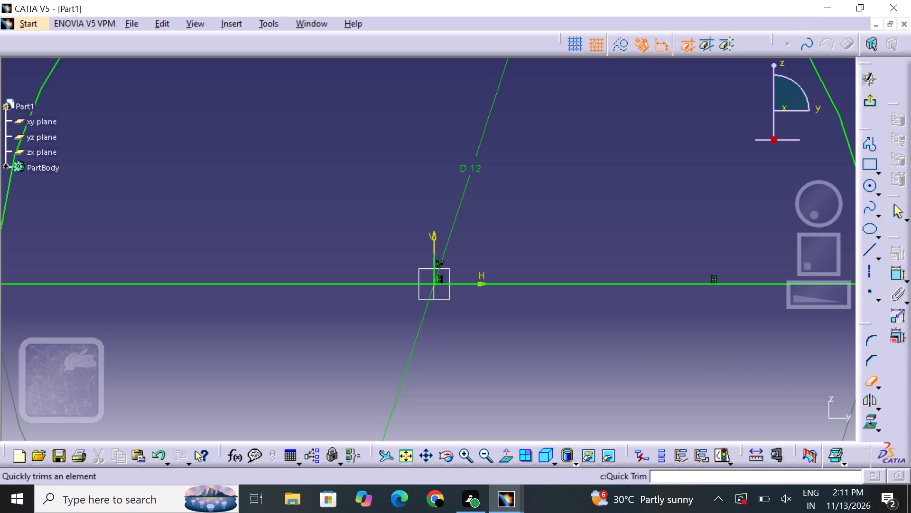
{"action": "left_click", "coordinate": [433, 271]}
{"action": "left_click", "coordinate": [511, 332]}
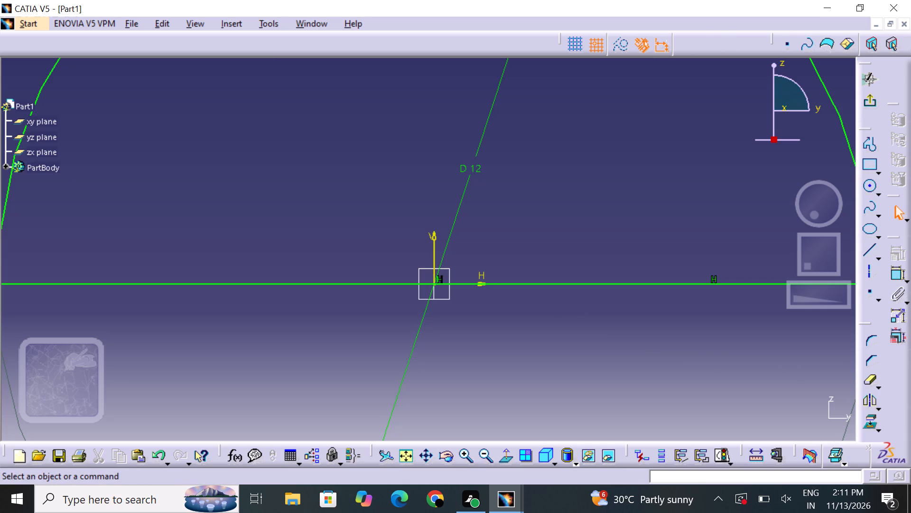
{"action": "left_click", "coordinate": [864, 107]}
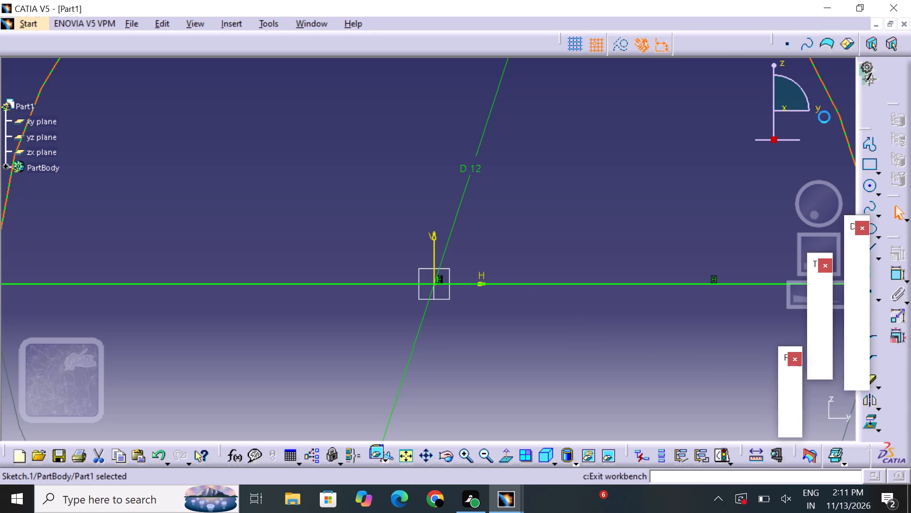
{"action": "left_click", "coordinate": [488, 407]}
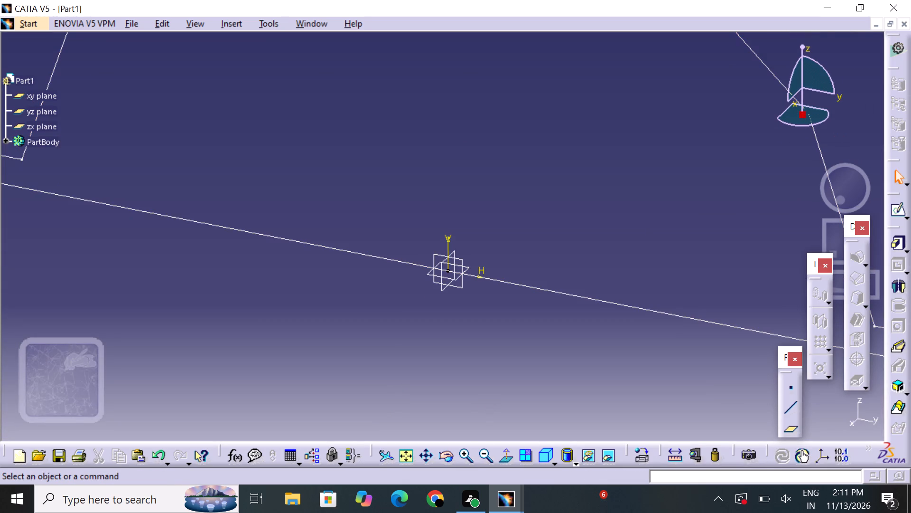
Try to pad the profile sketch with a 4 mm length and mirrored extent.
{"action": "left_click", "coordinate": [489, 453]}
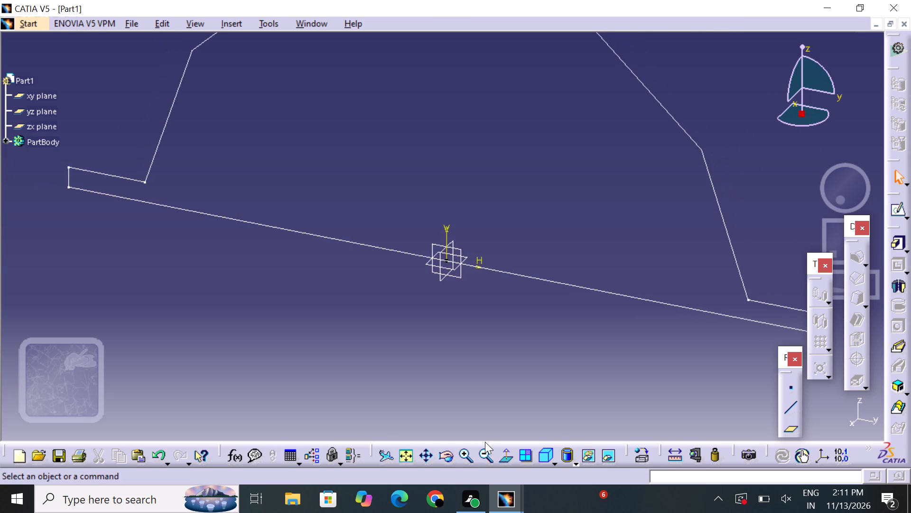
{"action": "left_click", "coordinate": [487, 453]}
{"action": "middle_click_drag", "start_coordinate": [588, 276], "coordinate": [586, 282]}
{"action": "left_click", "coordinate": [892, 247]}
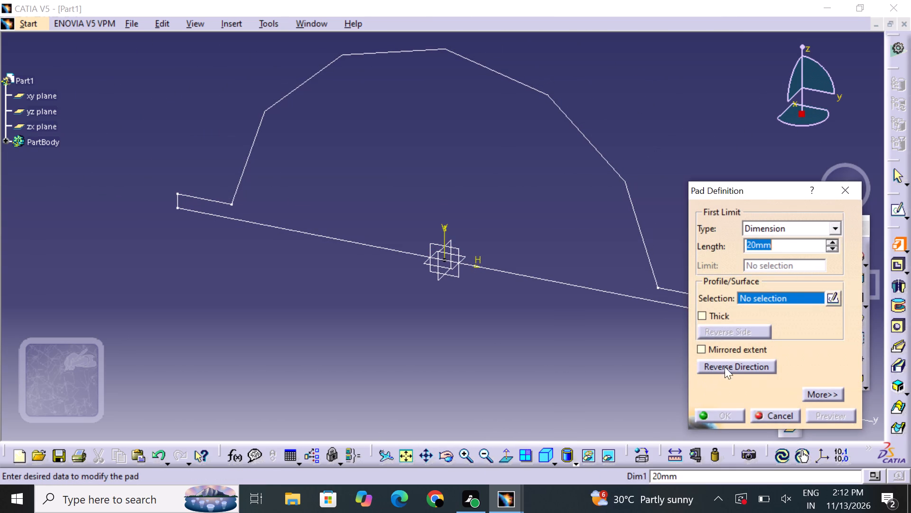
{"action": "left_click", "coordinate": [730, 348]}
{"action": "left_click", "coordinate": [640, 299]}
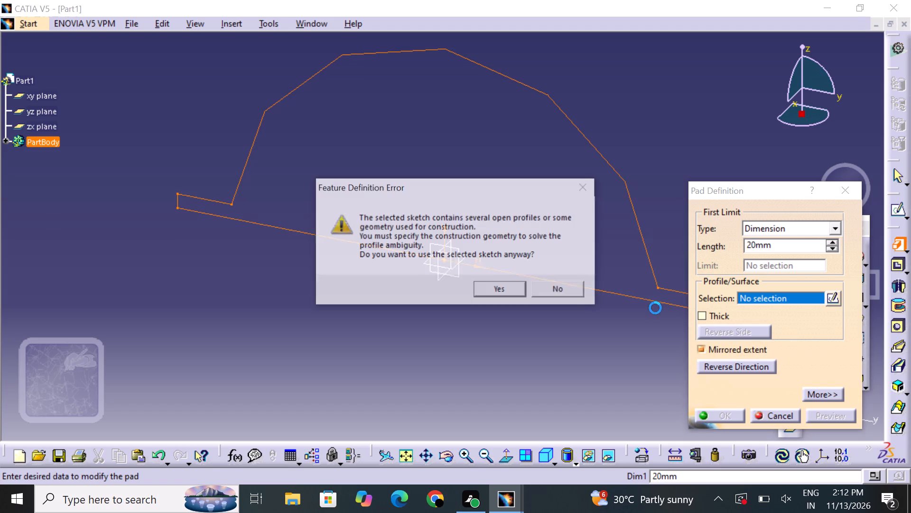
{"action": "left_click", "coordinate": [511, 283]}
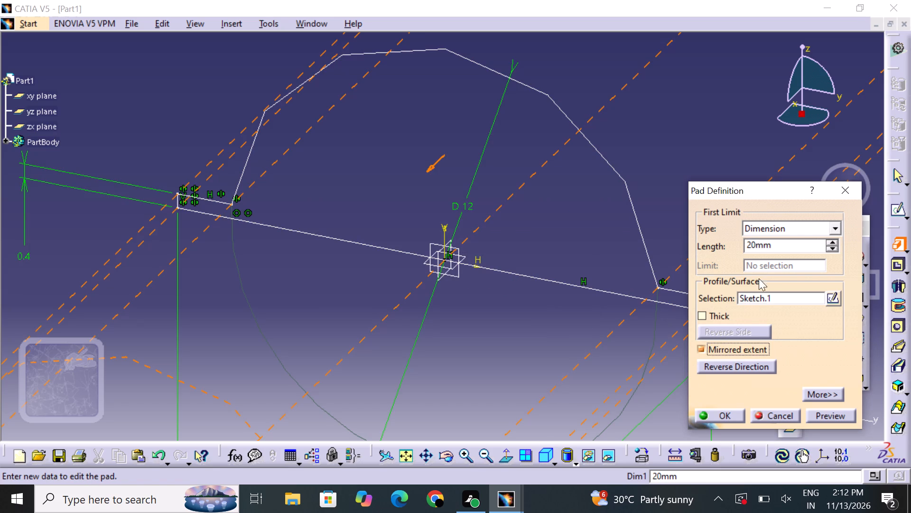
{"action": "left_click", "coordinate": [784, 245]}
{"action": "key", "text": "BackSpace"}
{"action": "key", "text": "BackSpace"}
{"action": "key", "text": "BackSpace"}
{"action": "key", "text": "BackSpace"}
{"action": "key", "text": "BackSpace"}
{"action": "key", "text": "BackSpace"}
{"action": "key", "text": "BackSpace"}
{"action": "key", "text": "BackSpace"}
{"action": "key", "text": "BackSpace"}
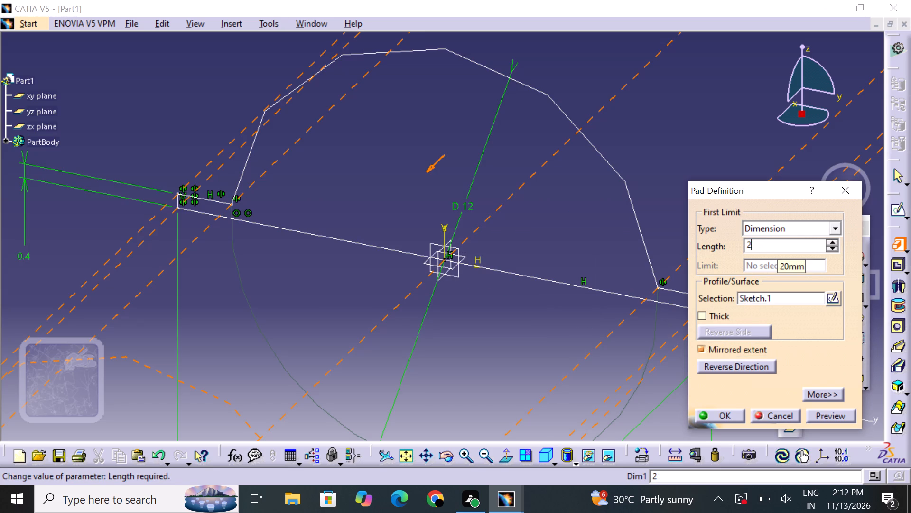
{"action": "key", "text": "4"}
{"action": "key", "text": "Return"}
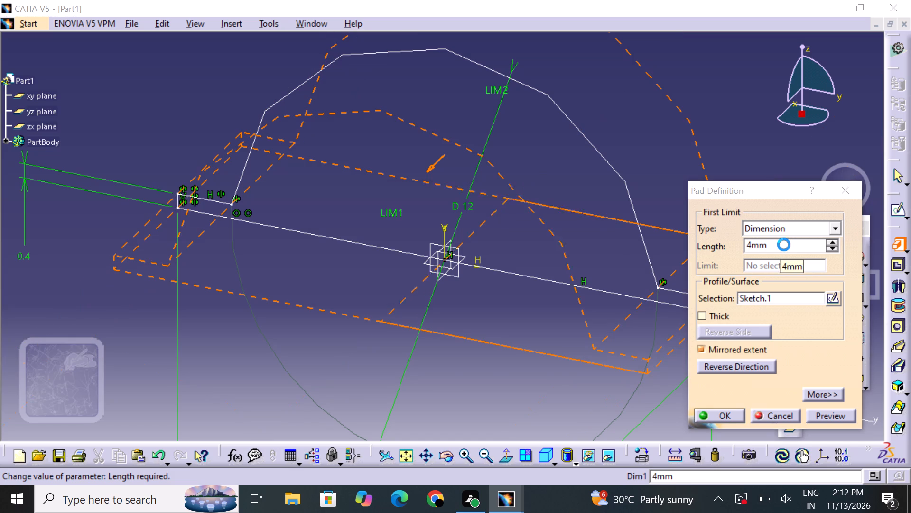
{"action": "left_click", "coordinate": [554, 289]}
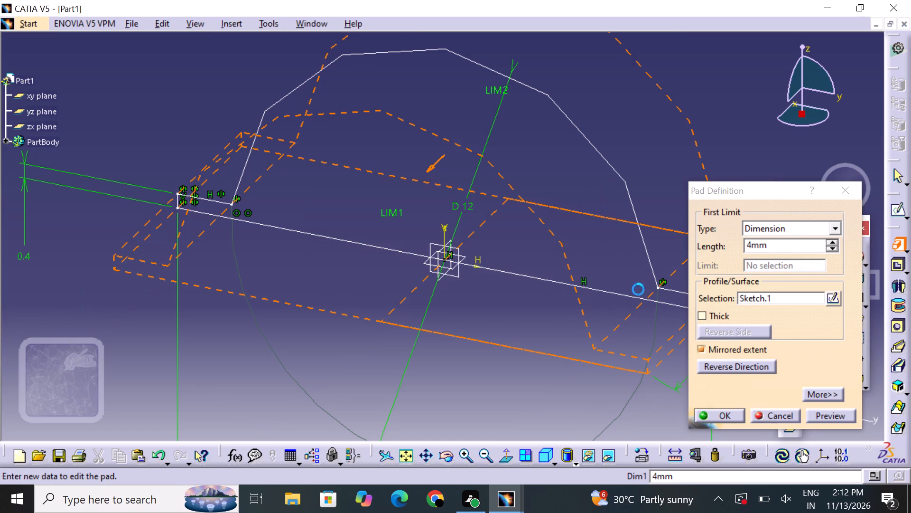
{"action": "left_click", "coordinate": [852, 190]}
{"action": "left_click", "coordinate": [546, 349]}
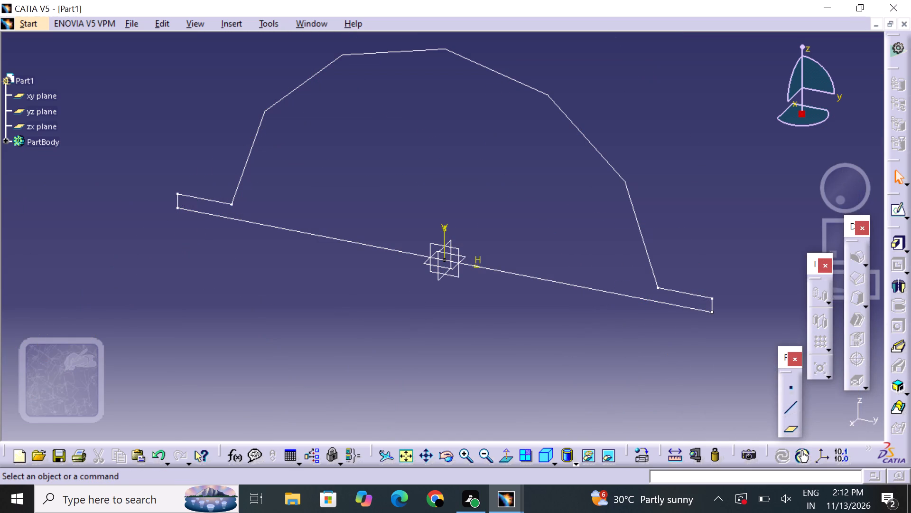
Reopen the profile sketch and shift the 12 mm diameter dimension line near the sketch origin.
{"action": "left_click", "coordinate": [718, 314]}
{"action": "left_click", "coordinate": [711, 312]}
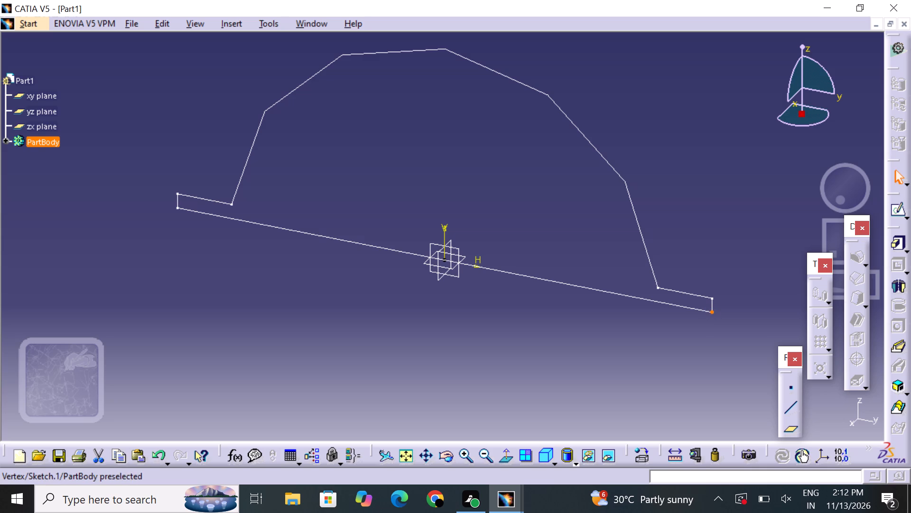
{"action": "left_click", "coordinate": [709, 345]}
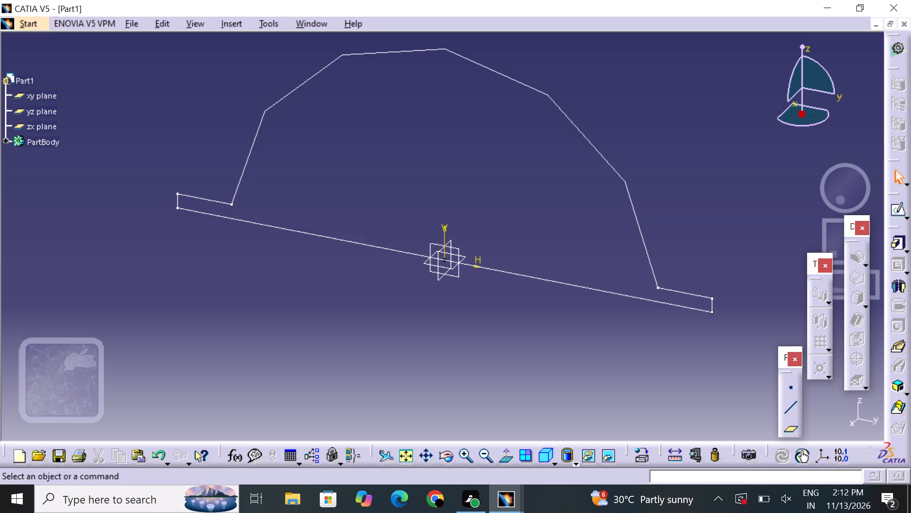
{"action": "left_click", "coordinate": [638, 300]}
{"action": "left_click", "coordinate": [896, 215]}
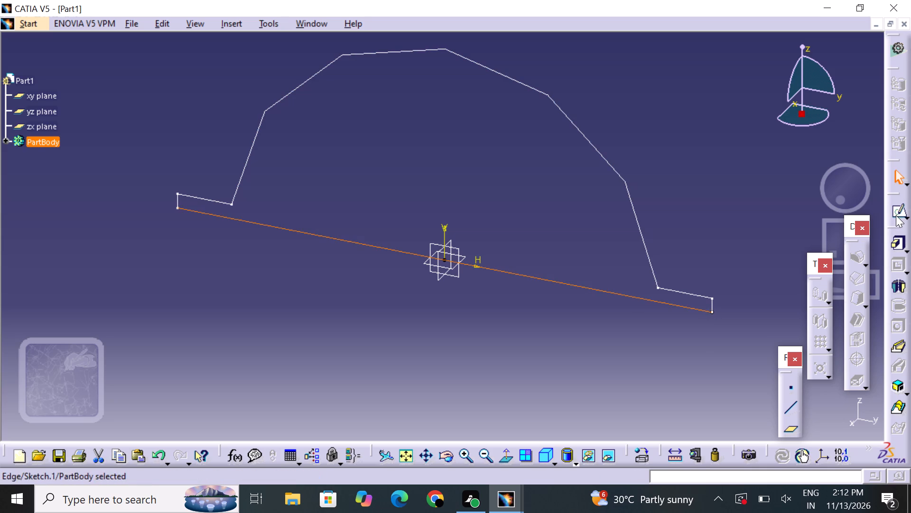
{"action": "left_click", "coordinate": [604, 290]}
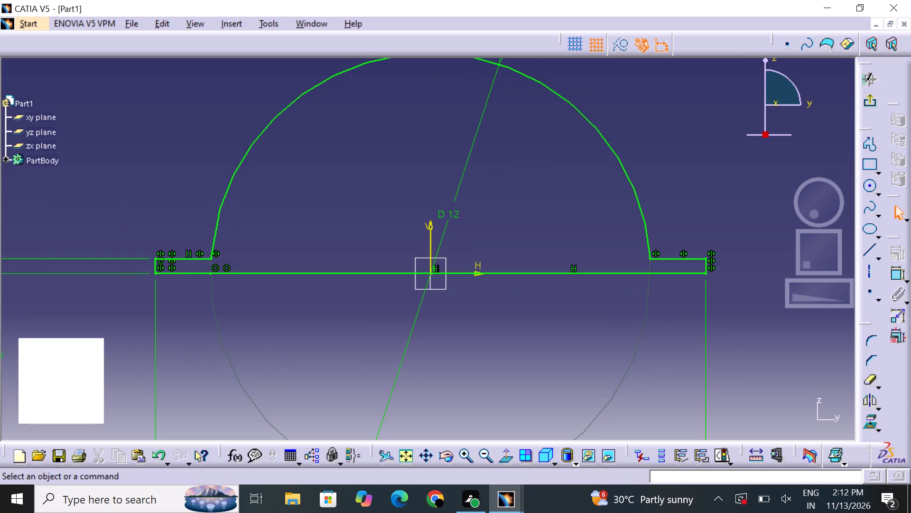
{"action": "left_click", "coordinate": [467, 452]}
{"action": "triple_click", "coordinate": [469, 451]}
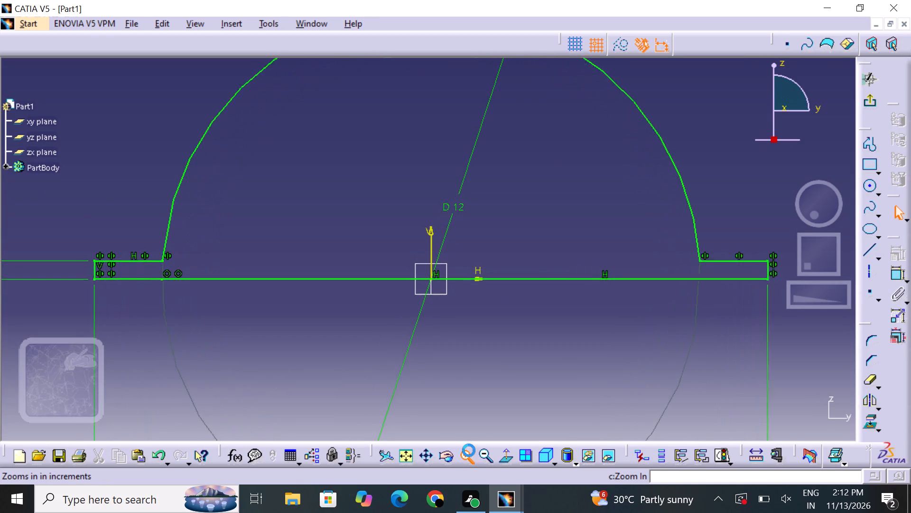
{"action": "triple_click", "coordinate": [469, 450]}
{"action": "triple_click", "coordinate": [469, 450]}
{"action": "double_click", "coordinate": [469, 449]}
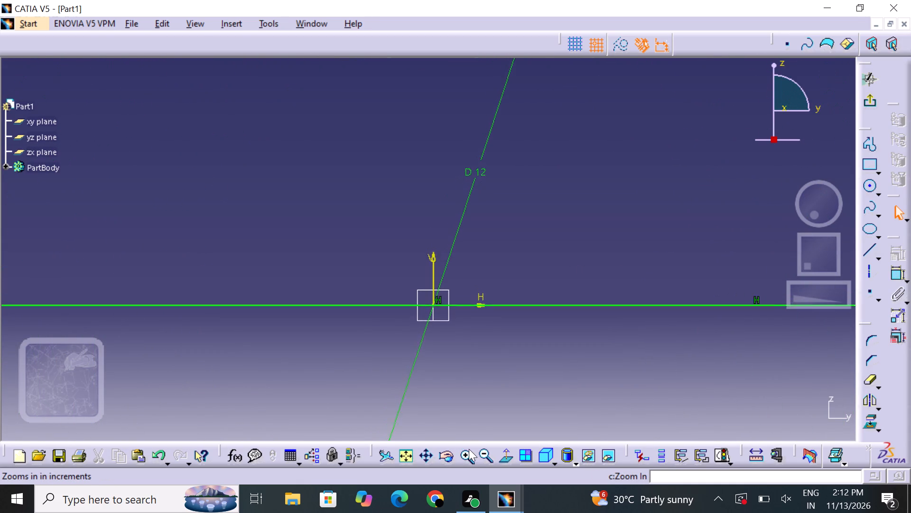
{"action": "middle_click_drag", "start_coordinate": [506, 374], "coordinate": [532, 335]}
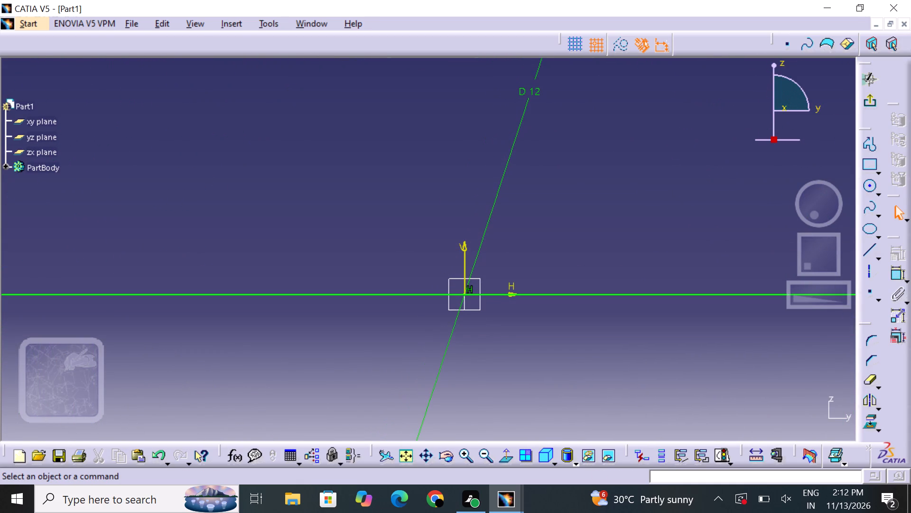
{"action": "left_click_drag", "start_coordinate": [476, 248], "coordinate": [536, 282]}
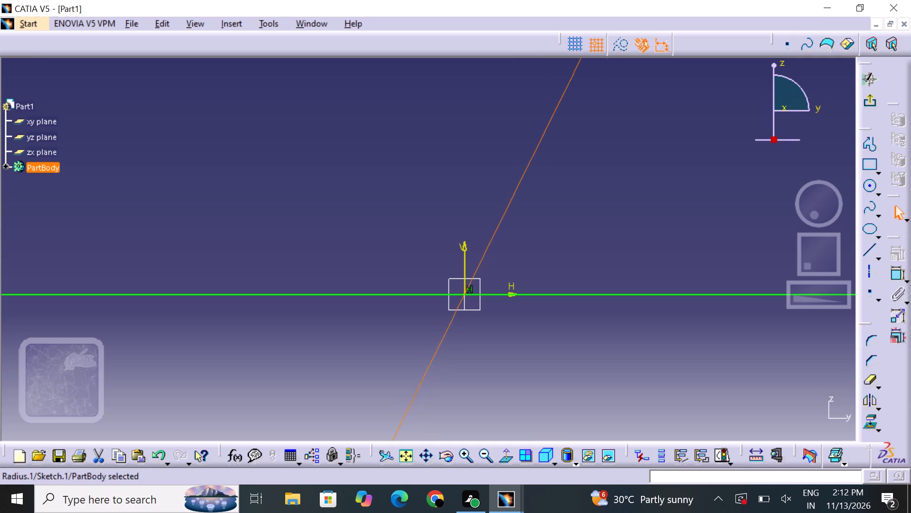
{"action": "left_click_drag", "start_coordinate": [536, 282], "coordinate": [518, 262]}
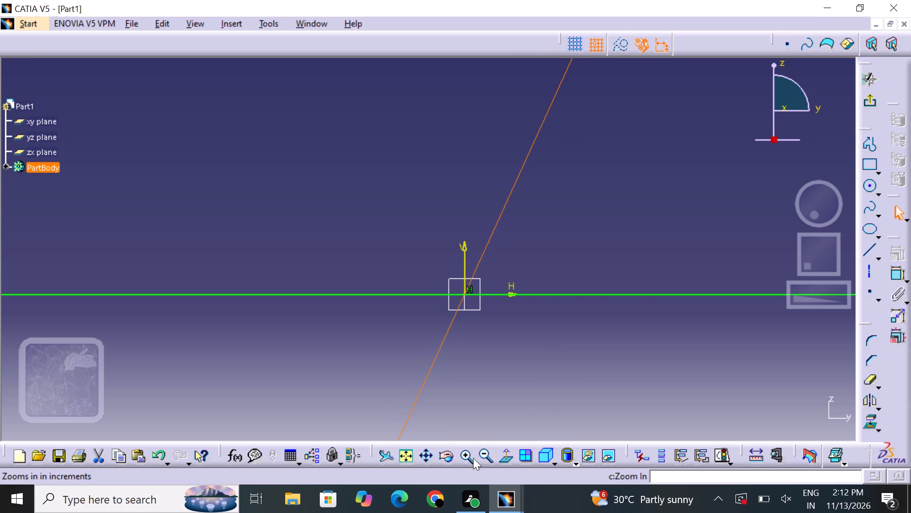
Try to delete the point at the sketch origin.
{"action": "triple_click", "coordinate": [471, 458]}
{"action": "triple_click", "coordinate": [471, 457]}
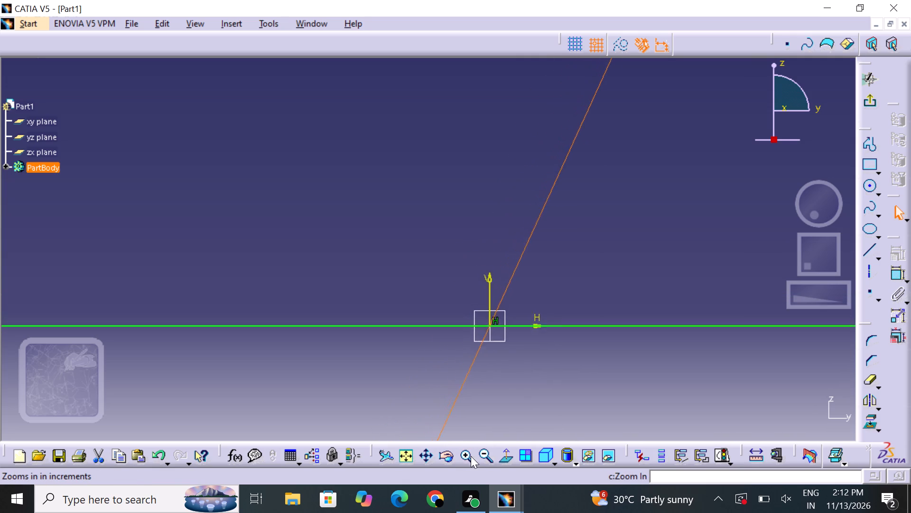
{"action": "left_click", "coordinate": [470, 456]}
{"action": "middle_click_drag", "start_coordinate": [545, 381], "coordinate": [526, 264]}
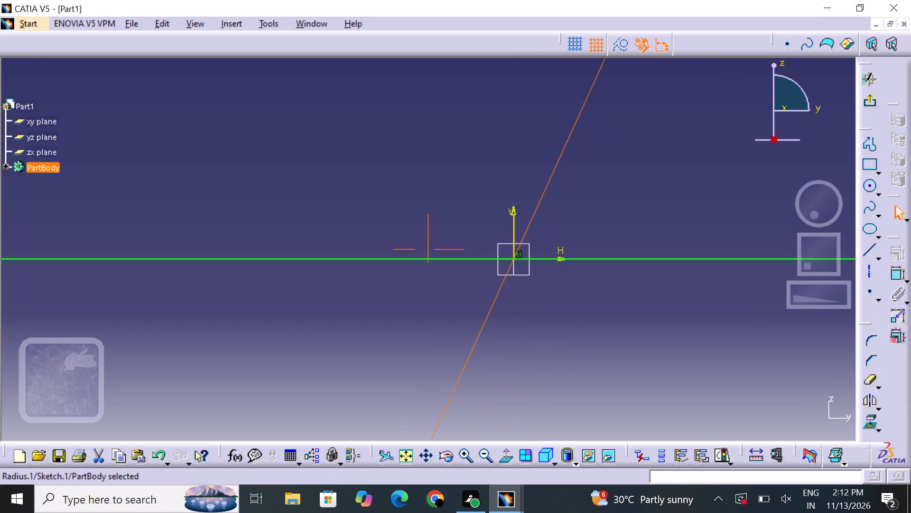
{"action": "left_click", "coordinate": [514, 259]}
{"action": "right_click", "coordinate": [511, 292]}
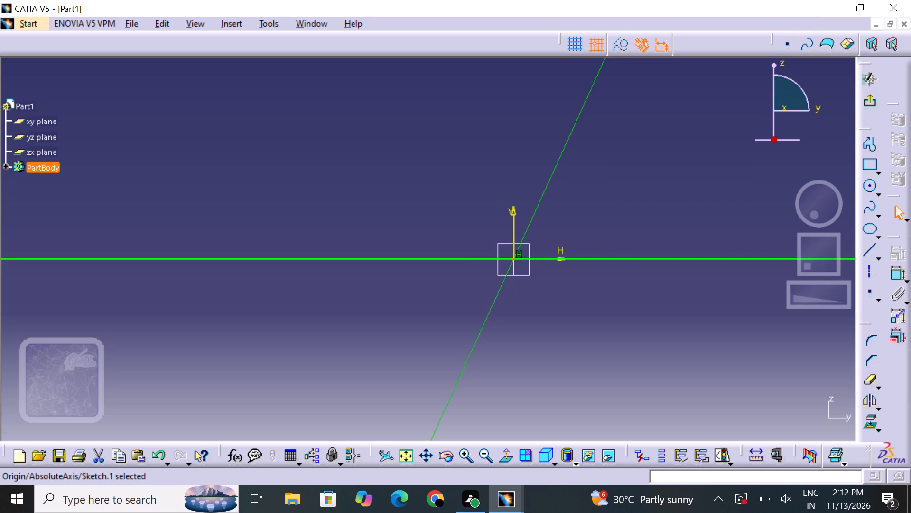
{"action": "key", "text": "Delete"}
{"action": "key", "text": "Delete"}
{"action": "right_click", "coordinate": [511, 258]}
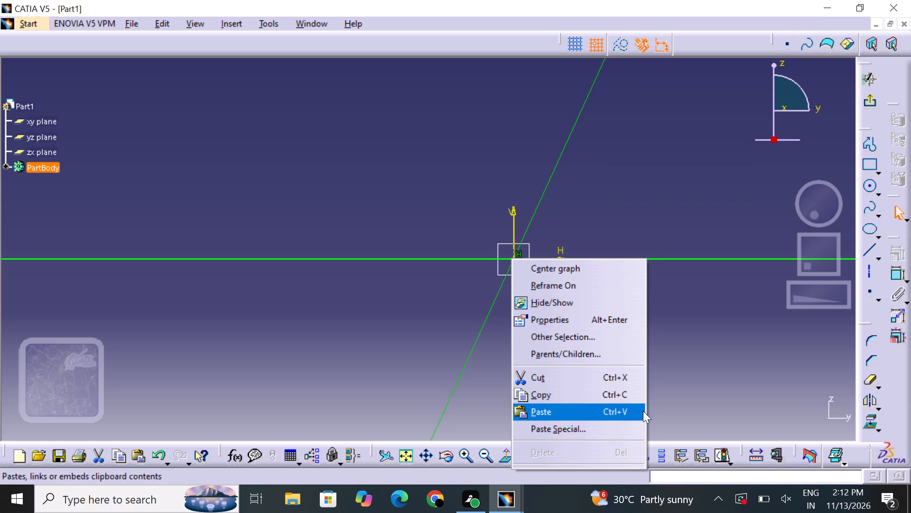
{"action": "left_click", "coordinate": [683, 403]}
Delete the 12 mm diameter dimension that crosses the sketch origin, and exit the sketch.
{"action": "triple_click", "coordinate": [467, 456]}
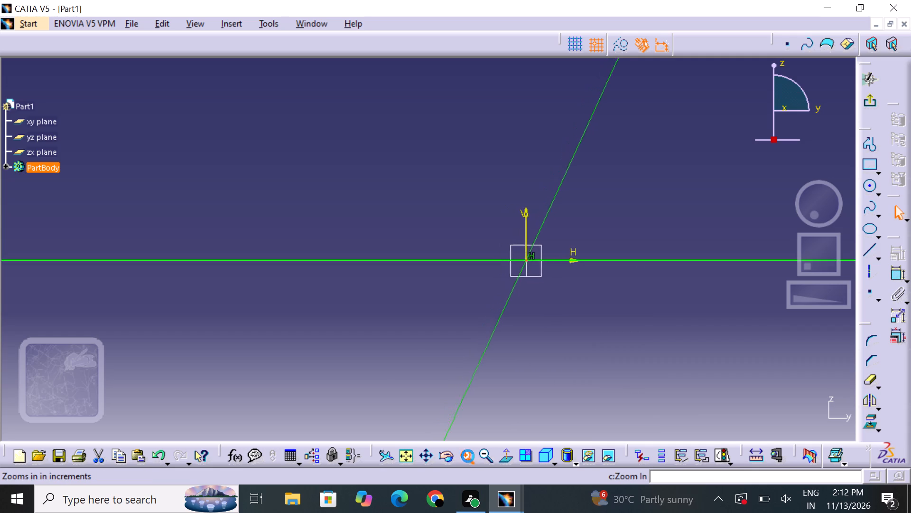
{"action": "left_click", "coordinate": [468, 456]}
{"action": "double_click", "coordinate": [471, 454]}
{"action": "double_click", "coordinate": [479, 466]}
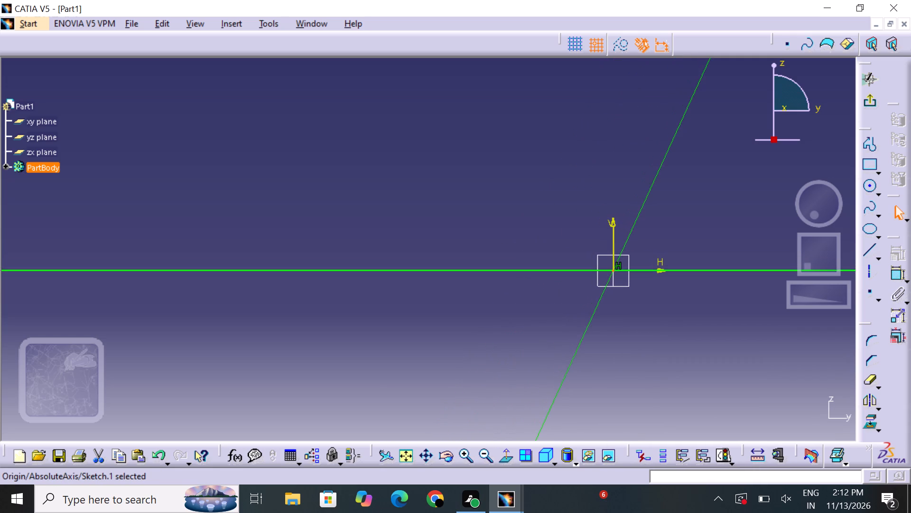
{"action": "middle_click_drag", "start_coordinate": [631, 304], "coordinate": [539, 332]}
{"action": "left_click", "coordinate": [583, 338]}
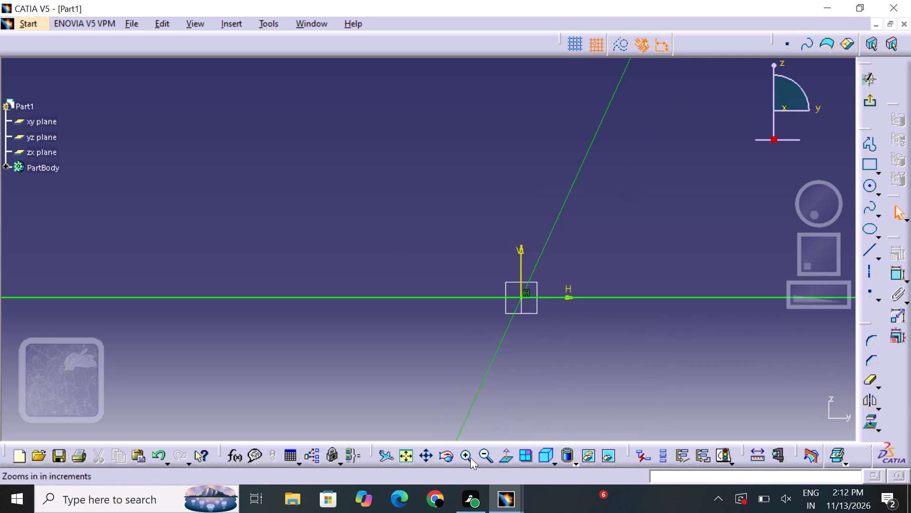
{"action": "triple_click", "coordinate": [470, 456]}
{"action": "triple_click", "coordinate": [471, 456]}
{"action": "left_click", "coordinate": [471, 456]}
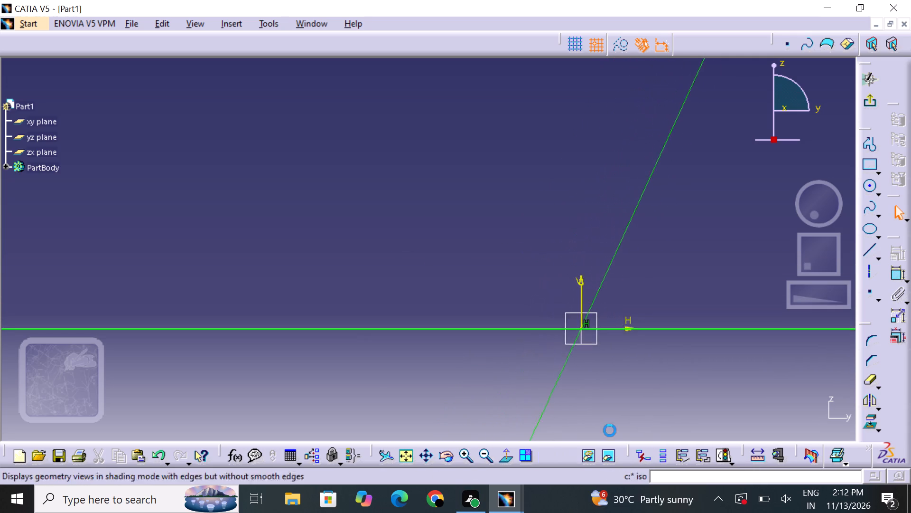
{"action": "middle_click_drag", "start_coordinate": [655, 351], "coordinate": [509, 314]}
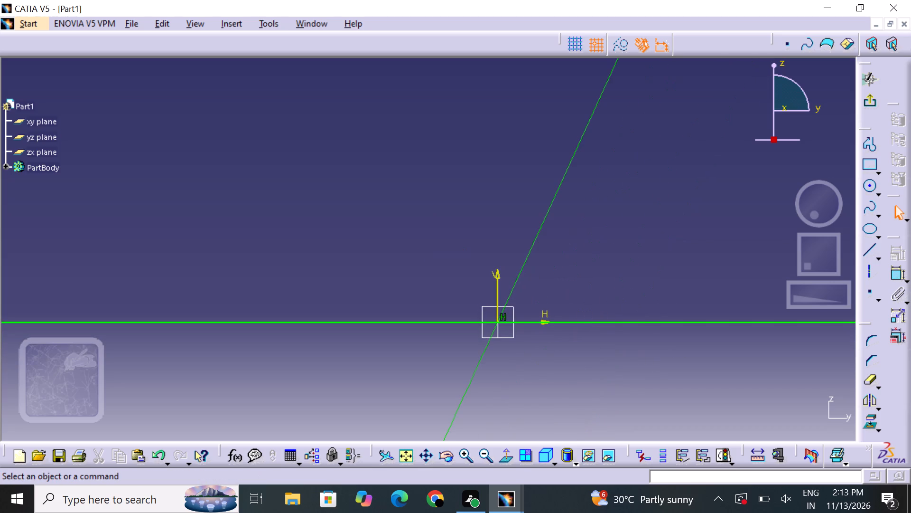
{"action": "triple_click", "coordinate": [464, 458]}
{"action": "double_click", "coordinate": [465, 458]}
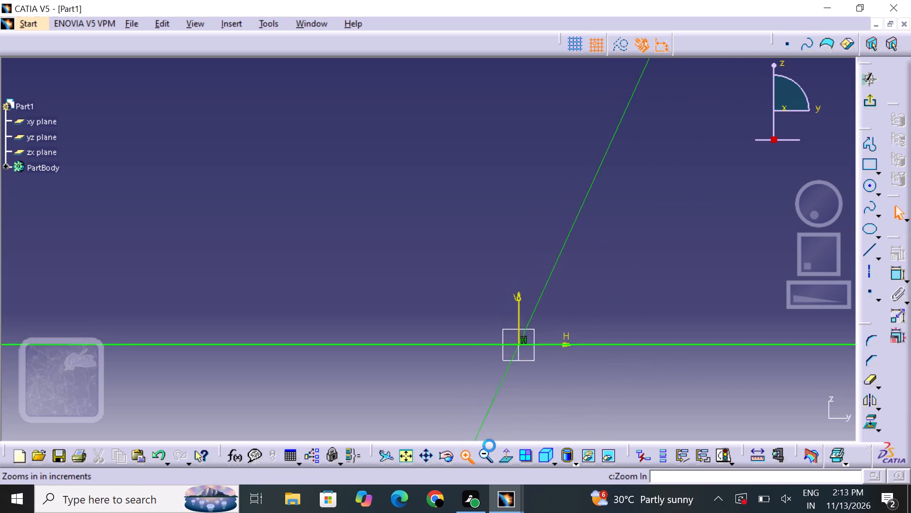
{"action": "middle_click_drag", "start_coordinate": [540, 345], "coordinate": [464, 211]}
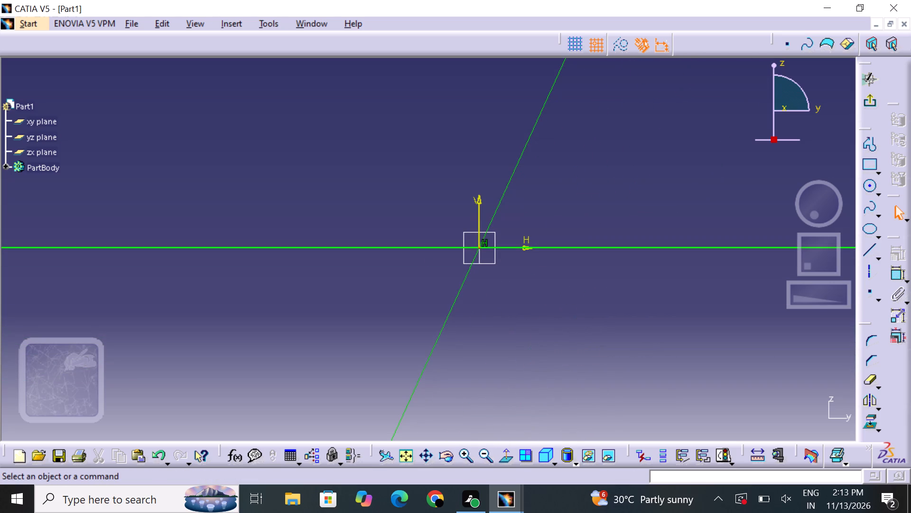
{"action": "left_click", "coordinate": [479, 247]}
{"action": "right_click", "coordinate": [484, 310]}
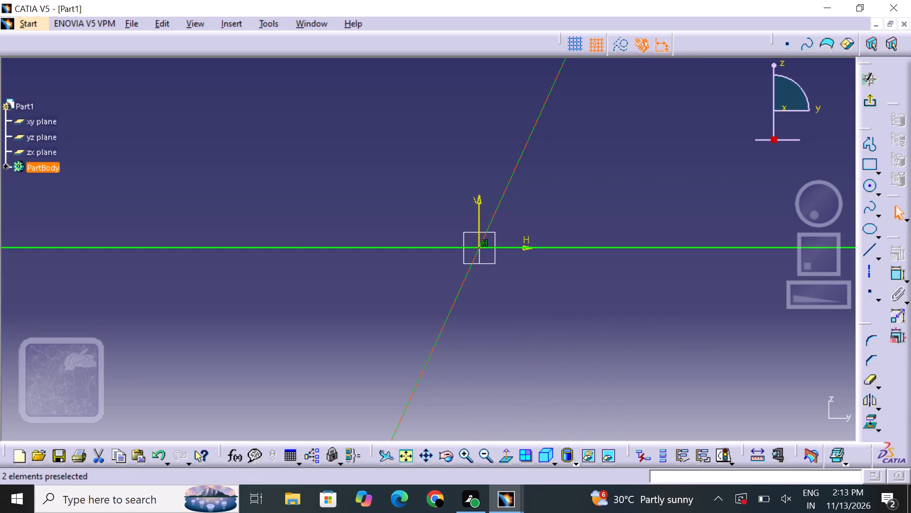
{"action": "left_click", "coordinate": [475, 252]}
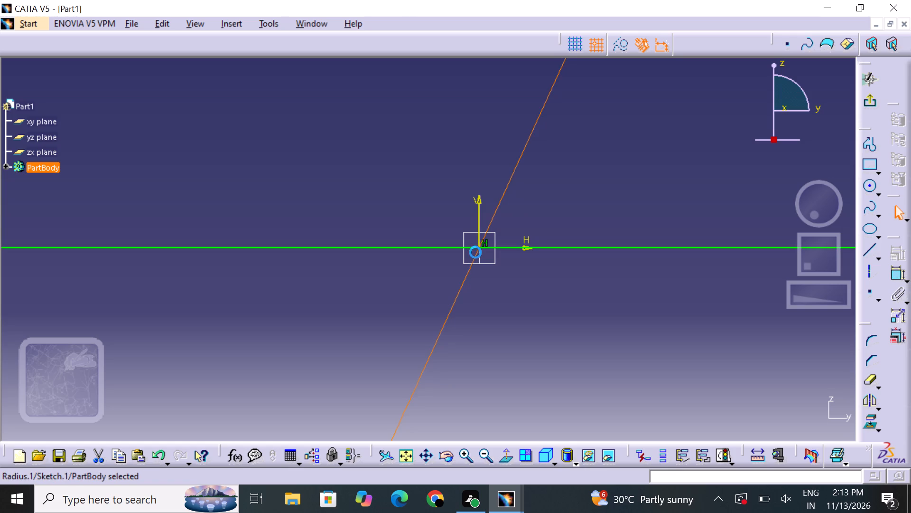
{"action": "right_click", "coordinate": [474, 256]}
{"action": "left_click", "coordinate": [499, 229]}
{"action": "left_click", "coordinate": [537, 340]}
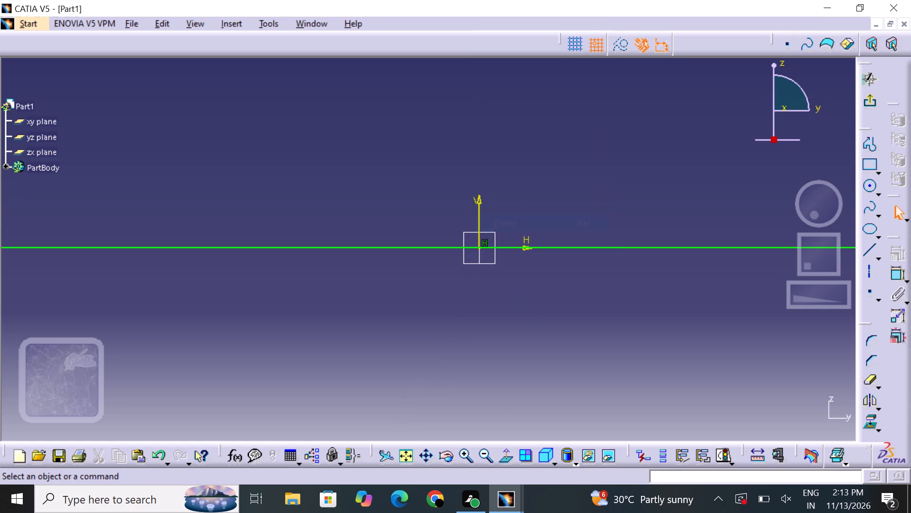
{"action": "left_click", "coordinate": [869, 102]}
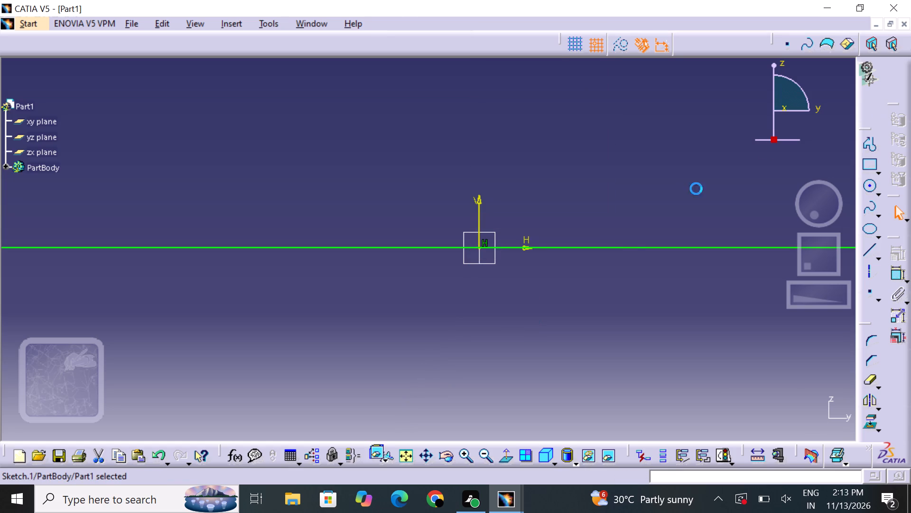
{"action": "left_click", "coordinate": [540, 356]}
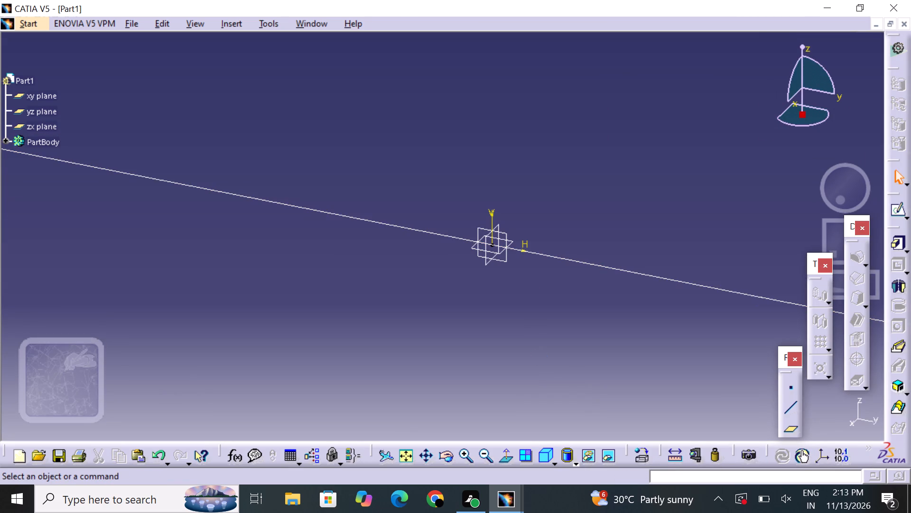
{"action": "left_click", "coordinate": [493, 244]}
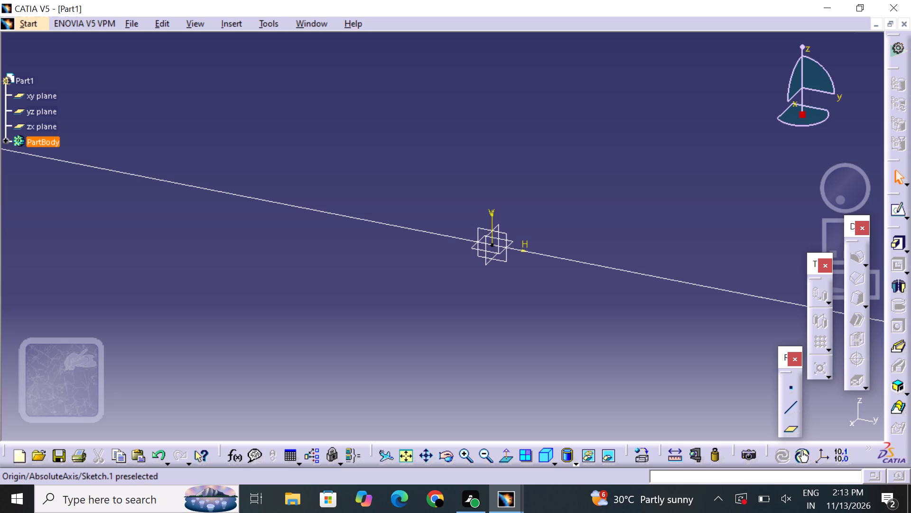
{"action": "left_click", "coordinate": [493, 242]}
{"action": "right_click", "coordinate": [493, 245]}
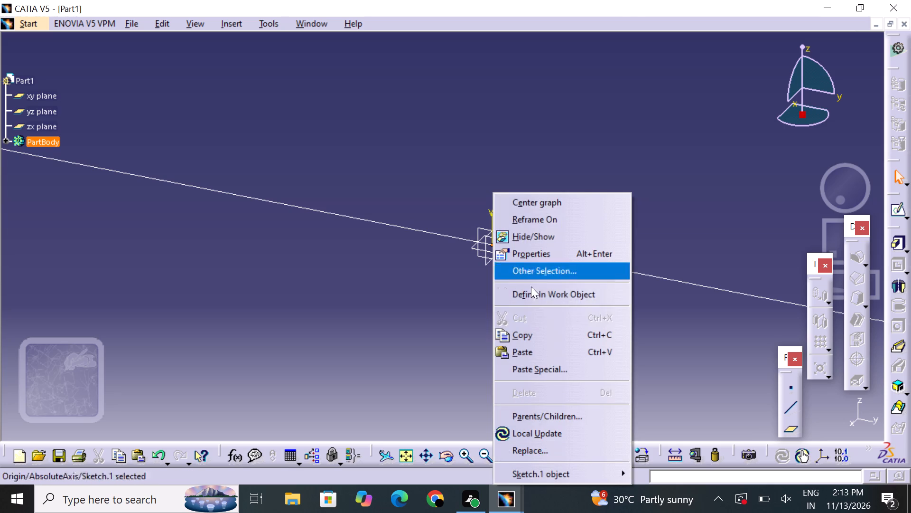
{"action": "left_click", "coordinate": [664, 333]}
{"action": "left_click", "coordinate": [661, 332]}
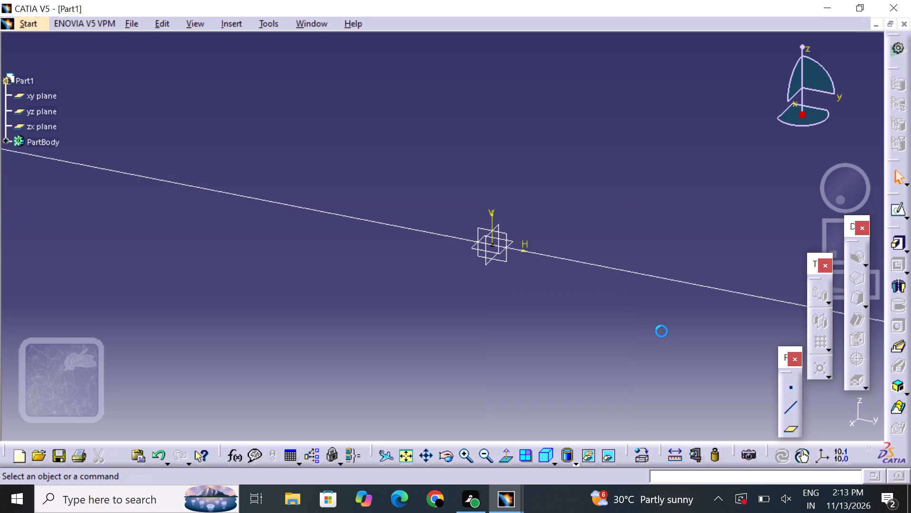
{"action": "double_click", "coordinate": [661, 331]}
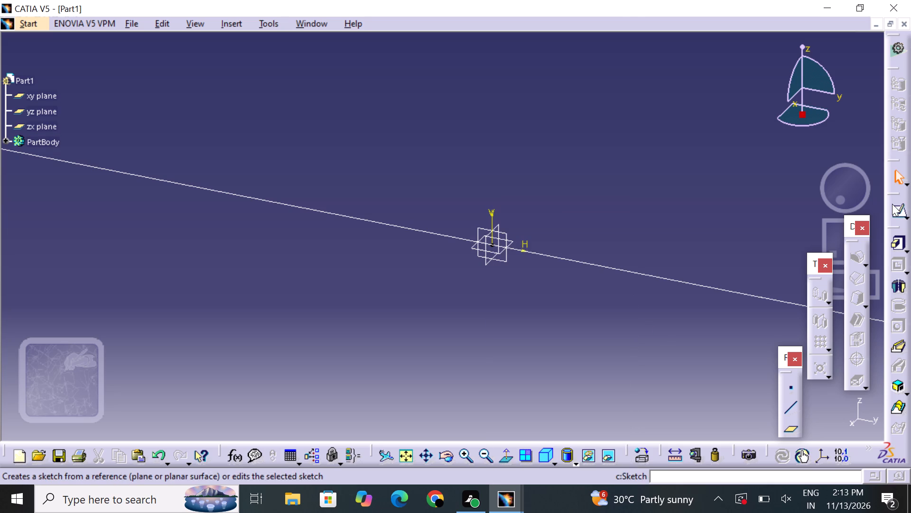
Reopen the half-circle profile sketch for editing.
{"action": "left_click", "coordinate": [693, 286]}
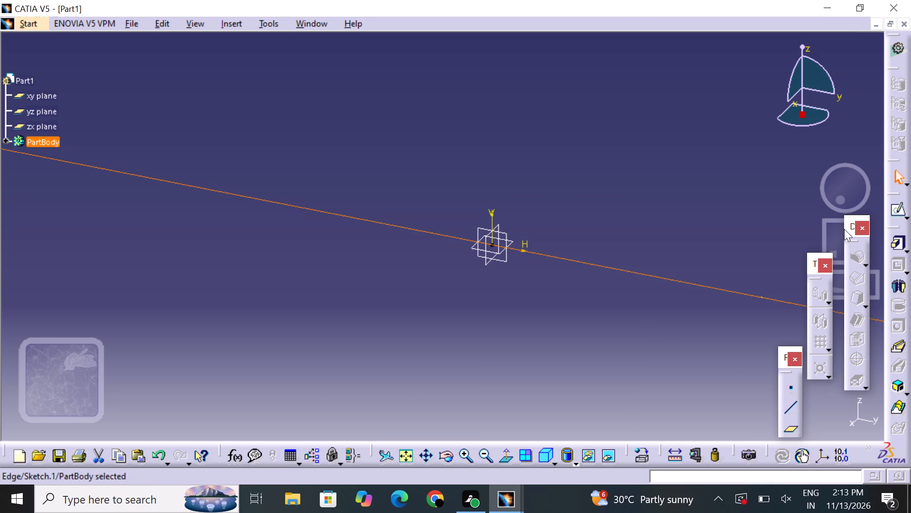
{"action": "left_click", "coordinate": [895, 207]}
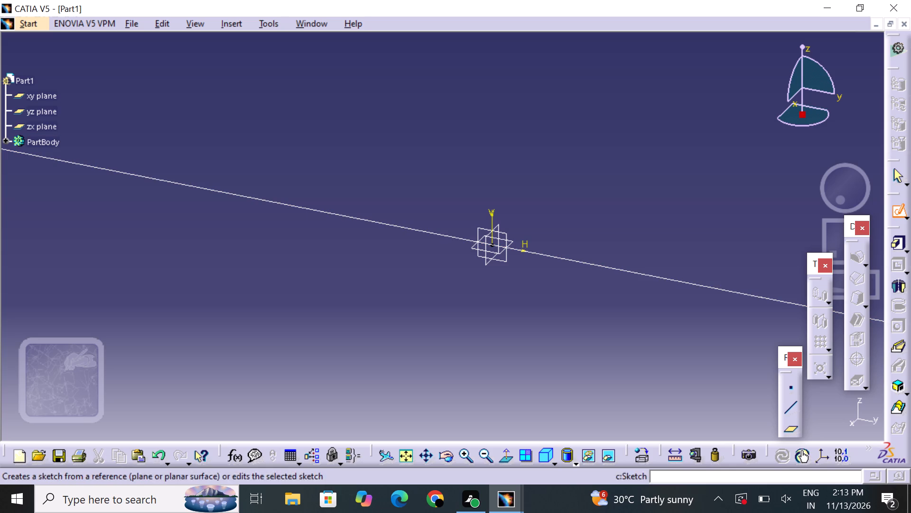
{"action": "left_click", "coordinate": [672, 279]}
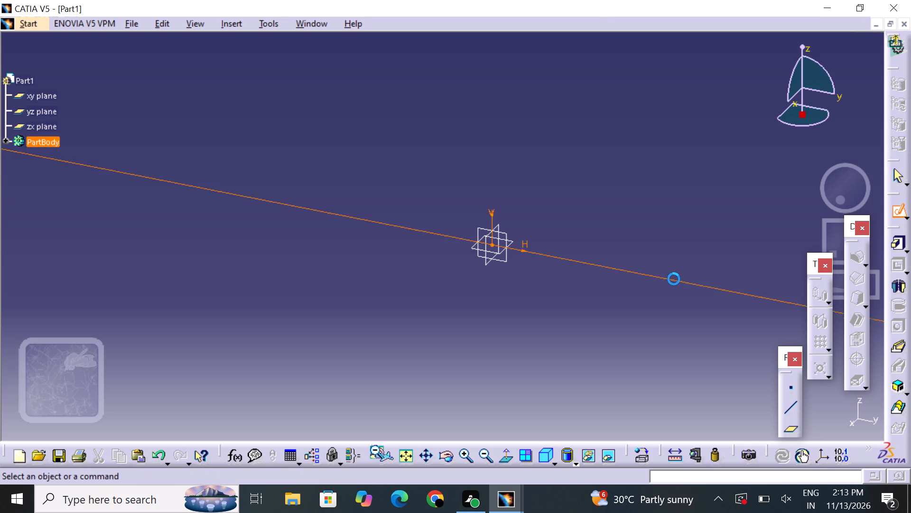
Examine the profile sketch closely around its origin and along the horizontal line for leftover elements.
{"action": "double_click", "coordinate": [465, 453]}
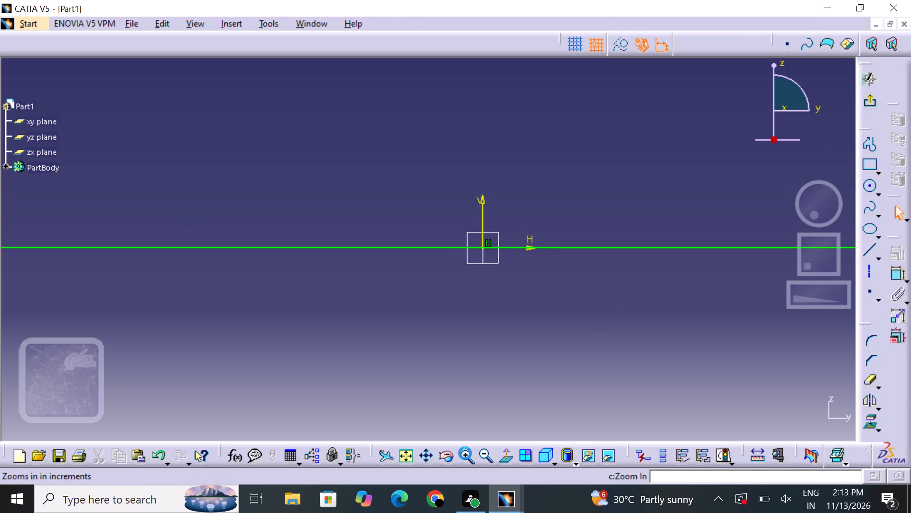
{"action": "double_click", "coordinate": [465, 453]}
{"action": "triple_click", "coordinate": [465, 453]}
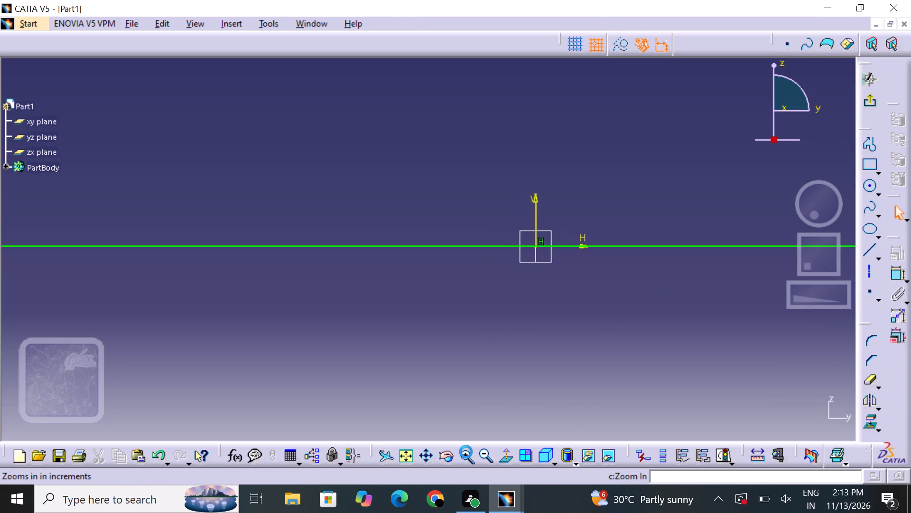
{"action": "triple_click", "coordinate": [466, 452]}
{"action": "triple_click", "coordinate": [466, 452]}
{"action": "left_click", "coordinate": [466, 452]}
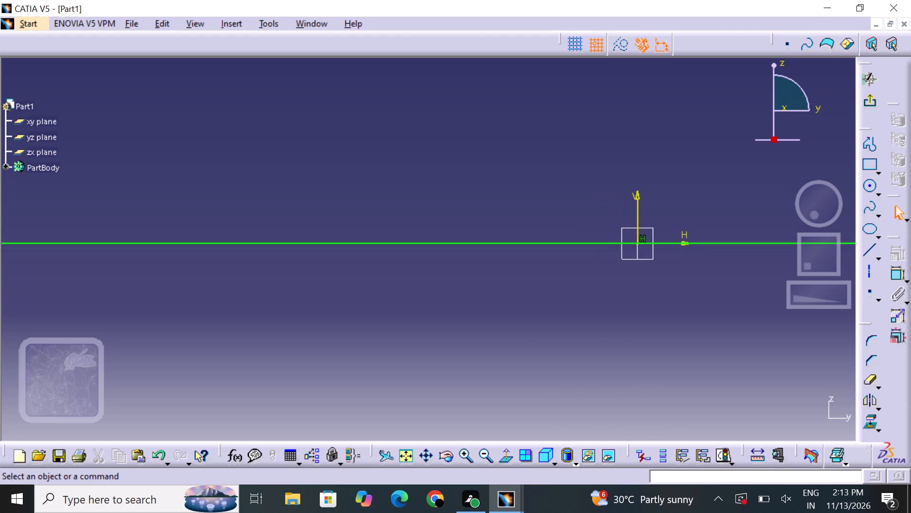
{"action": "middle_click_drag", "start_coordinate": [648, 266], "coordinate": [511, 346]}
{"action": "triple_click", "coordinate": [470, 458]}
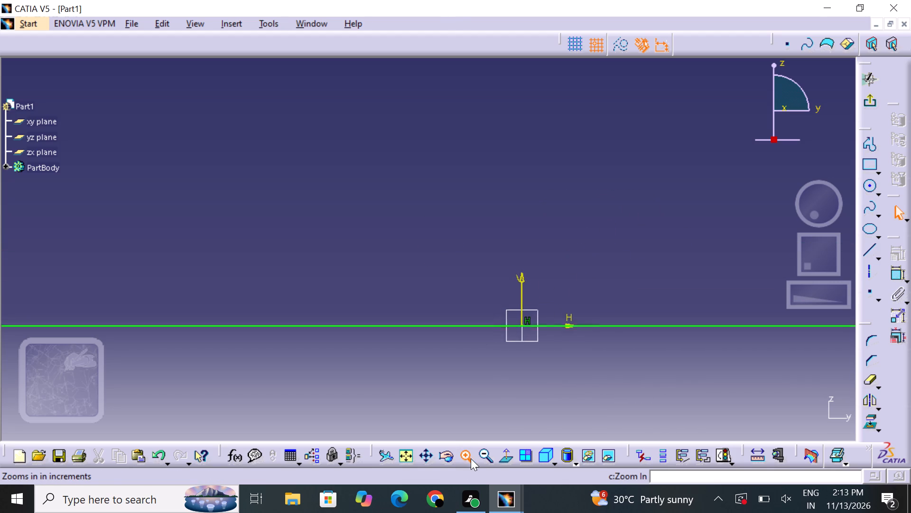
{"action": "double_click", "coordinate": [471, 458]}
{"action": "middle_click_drag", "start_coordinate": [684, 334], "coordinate": [540, 209]}
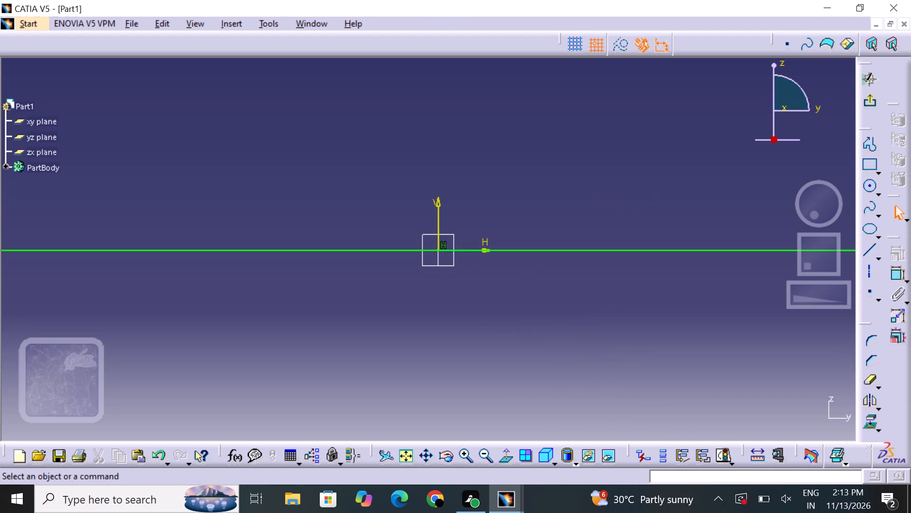
{"action": "left_click", "coordinate": [463, 452]}
{"action": "left_click", "coordinate": [463, 452]}
{"action": "triple_click", "coordinate": [463, 452]}
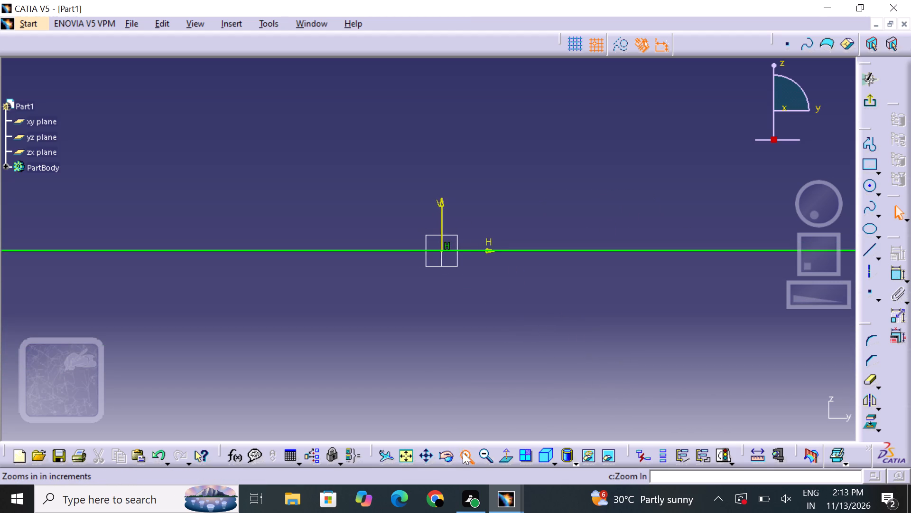
{"action": "triple_click", "coordinate": [463, 452]}
{"action": "triple_click", "coordinate": [463, 452]}
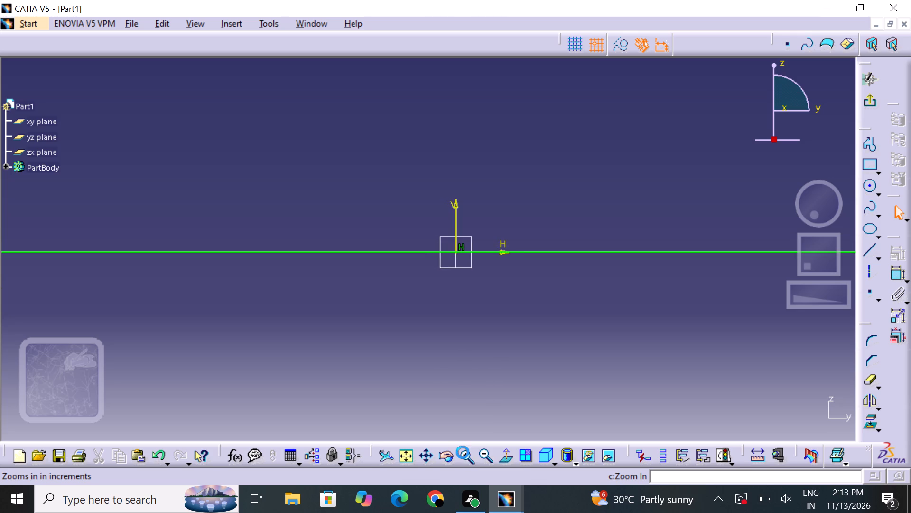
{"action": "double_click", "coordinate": [463, 452]}
{"action": "triple_click", "coordinate": [463, 452]}
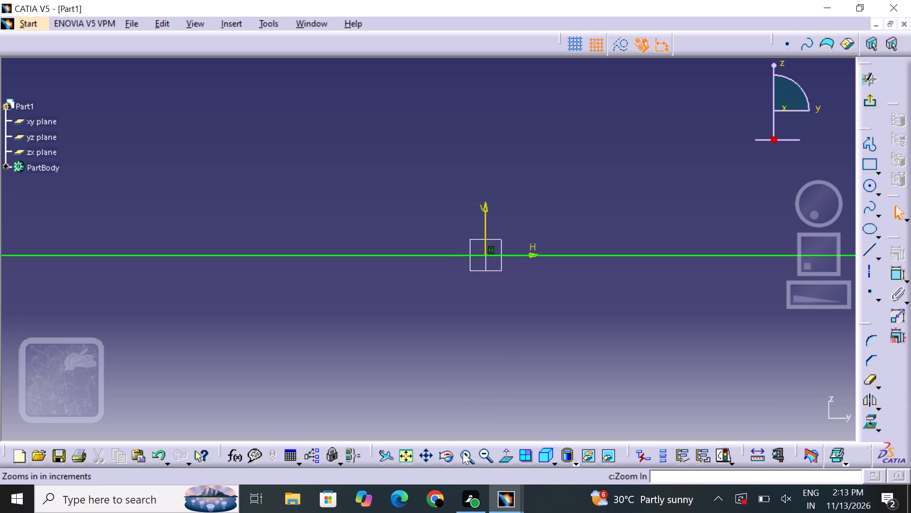
{"action": "triple_click", "coordinate": [463, 452]}
{"action": "triple_click", "coordinate": [463, 452]}
{"action": "left_click", "coordinate": [463, 452]}
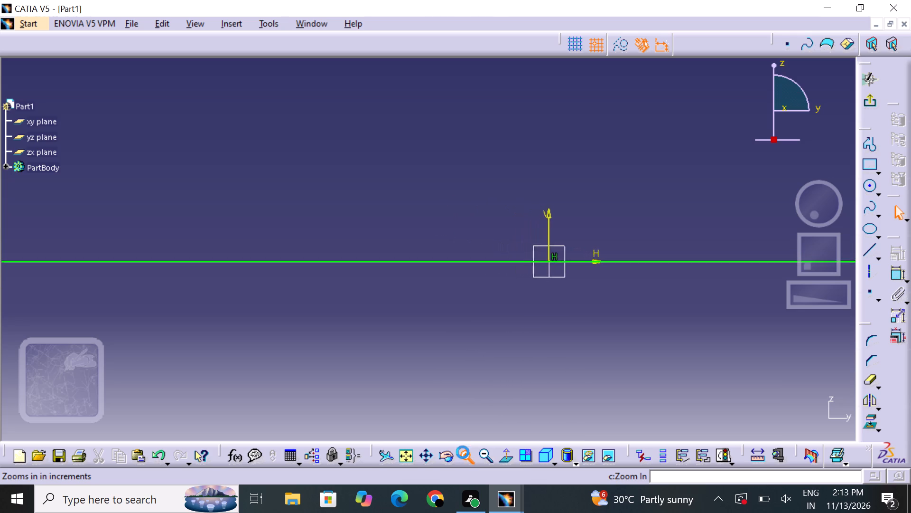
{"action": "middle_click_drag", "start_coordinate": [570, 290], "coordinate": [441, 315]}
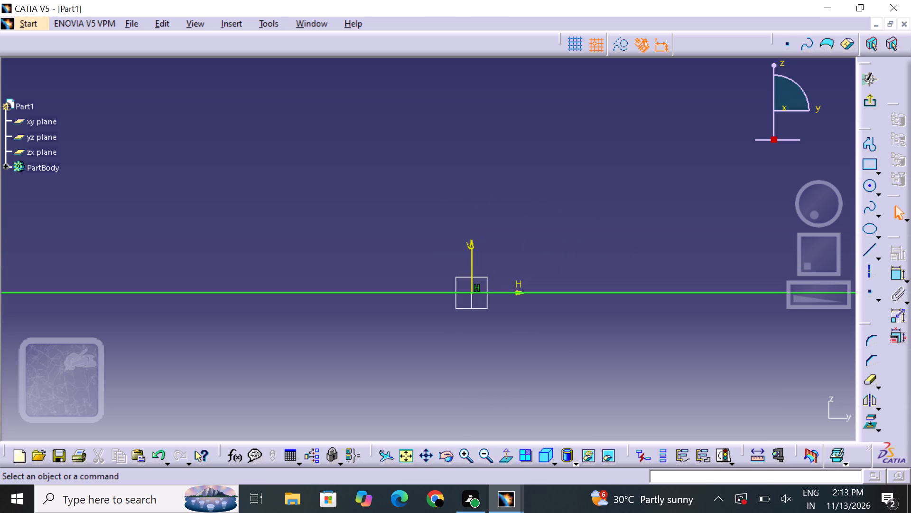
{"action": "triple_click", "coordinate": [466, 454]}
{"action": "triple_click", "coordinate": [467, 454]}
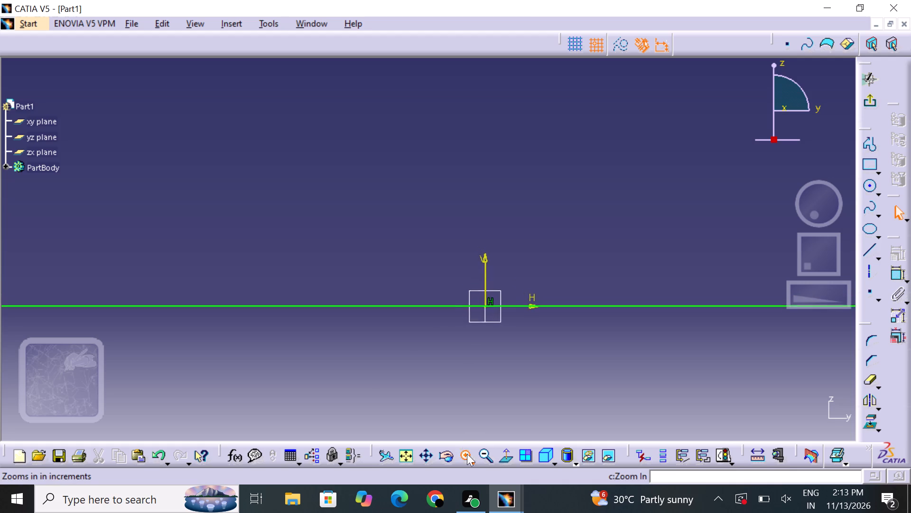
{"action": "triple_click", "coordinate": [467, 454]}
{"action": "left_click", "coordinate": [467, 454]}
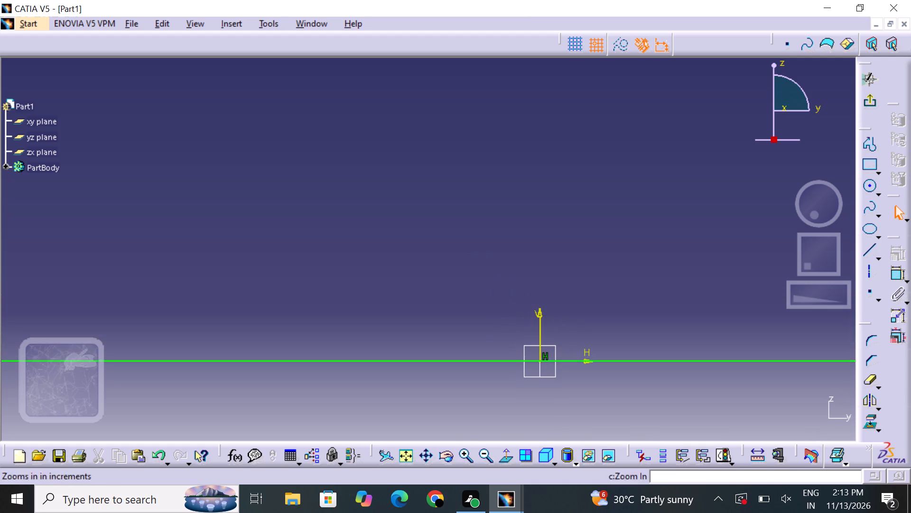
{"action": "middle_click_drag", "start_coordinate": [519, 390], "coordinate": [413, 266]}
{"action": "left_click", "coordinate": [446, 340]}
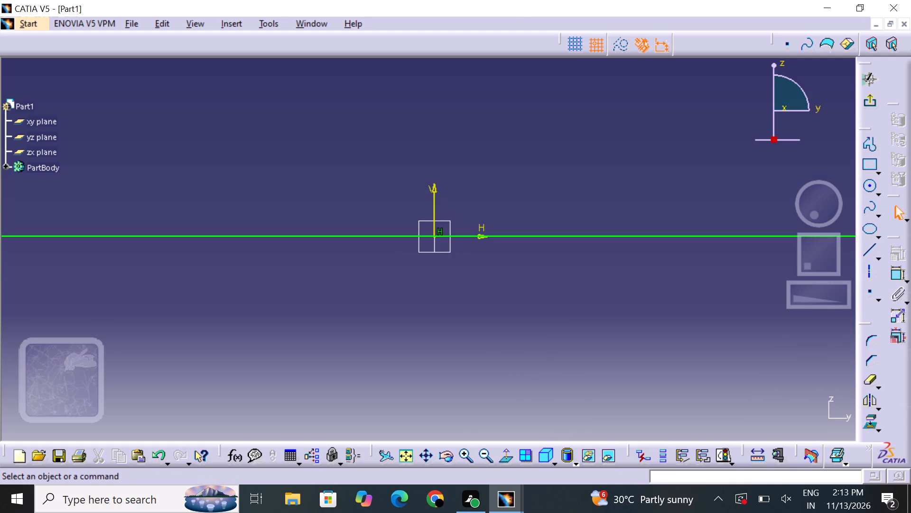
{"action": "double_click", "coordinate": [466, 453]}
{"action": "left_click", "coordinate": [467, 453]}
{"action": "double_click", "coordinate": [467, 453]}
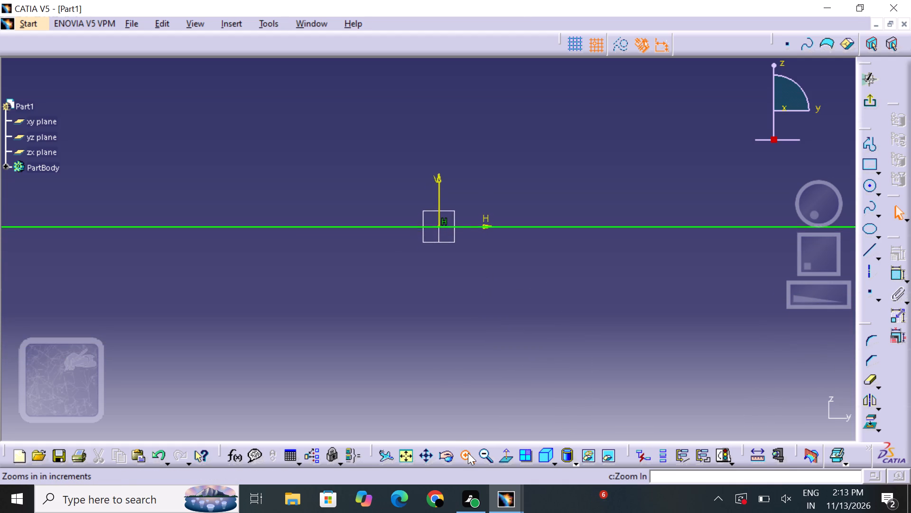
{"action": "double_click", "coordinate": [468, 453]}
{"action": "triple_click", "coordinate": [468, 453]}
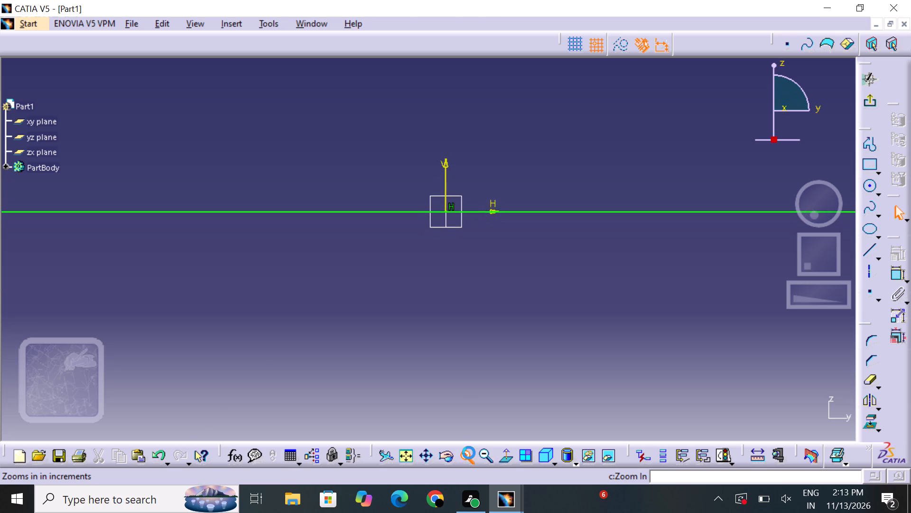
{"action": "triple_click", "coordinate": [470, 453]}
{"action": "triple_click", "coordinate": [471, 452]}
{"action": "left_click", "coordinate": [471, 452]}
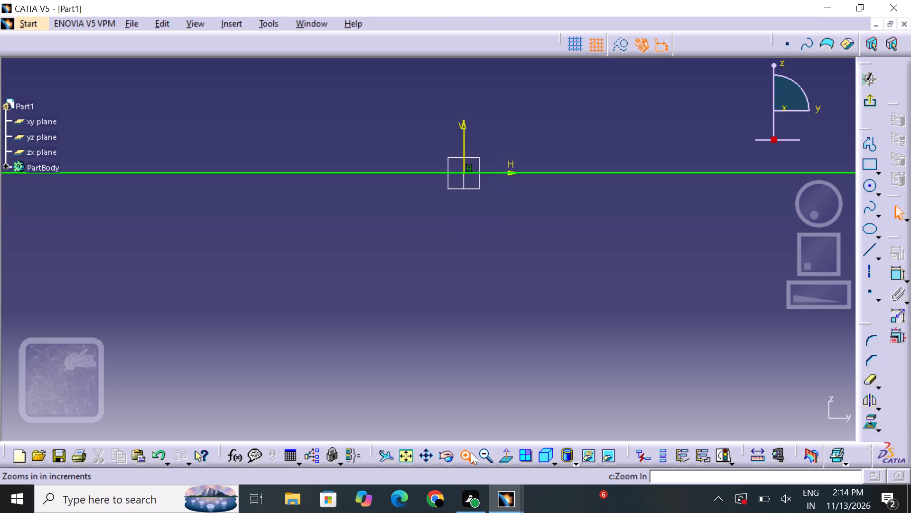
{"action": "middle_click_drag", "start_coordinate": [518, 173], "coordinate": [509, 251]}
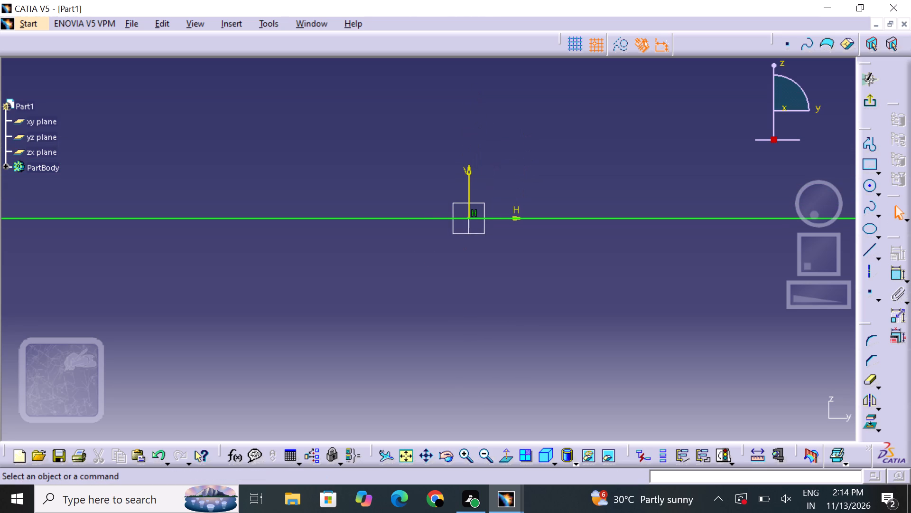
{"action": "left_click", "coordinate": [465, 449]}
{"action": "triple_click", "coordinate": [464, 452]}
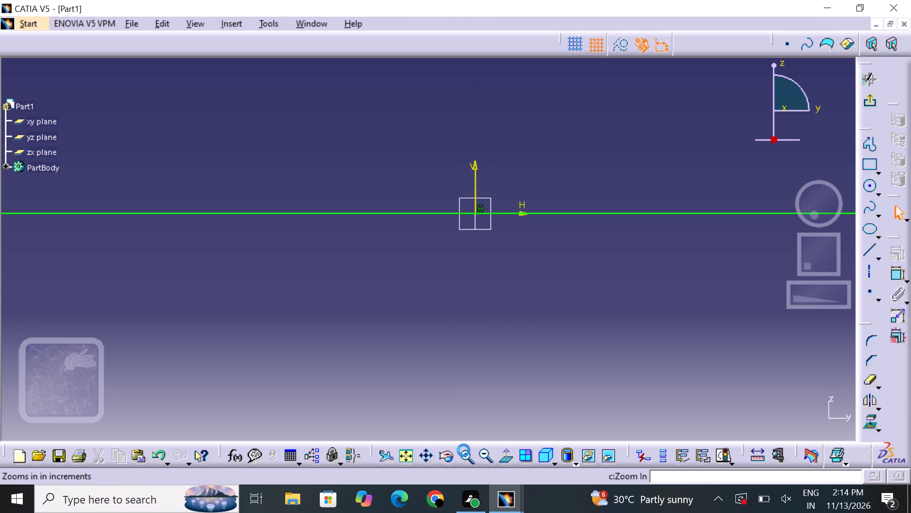
{"action": "triple_click", "coordinate": [459, 446]}
{"action": "left_click", "coordinate": [459, 445]}
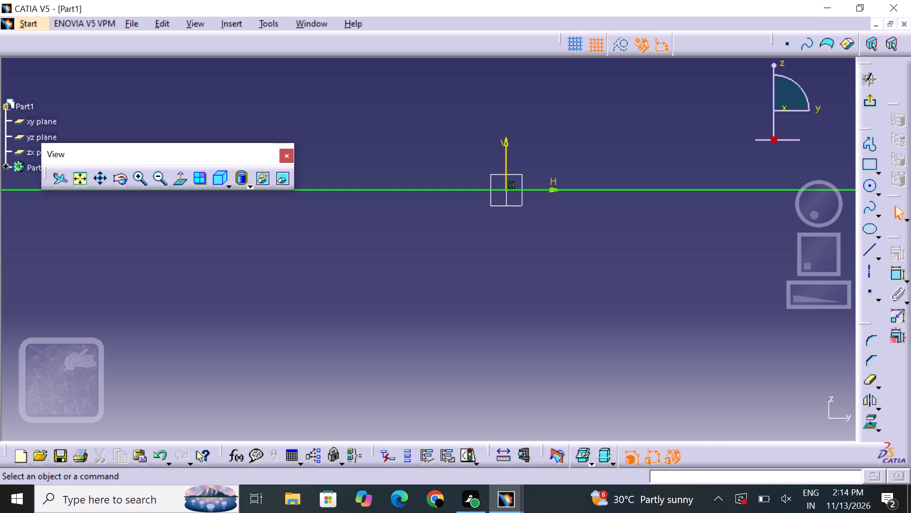
{"action": "middle_click_drag", "start_coordinate": [467, 251], "coordinate": [446, 330]}
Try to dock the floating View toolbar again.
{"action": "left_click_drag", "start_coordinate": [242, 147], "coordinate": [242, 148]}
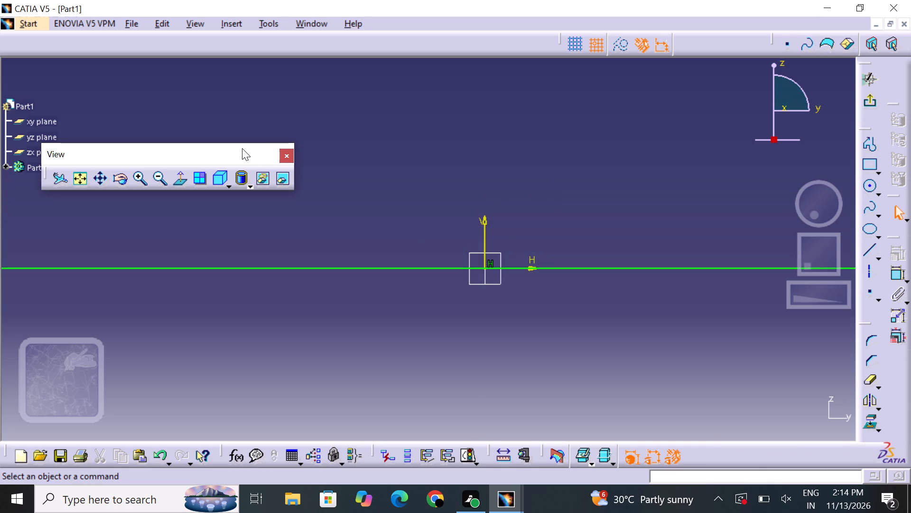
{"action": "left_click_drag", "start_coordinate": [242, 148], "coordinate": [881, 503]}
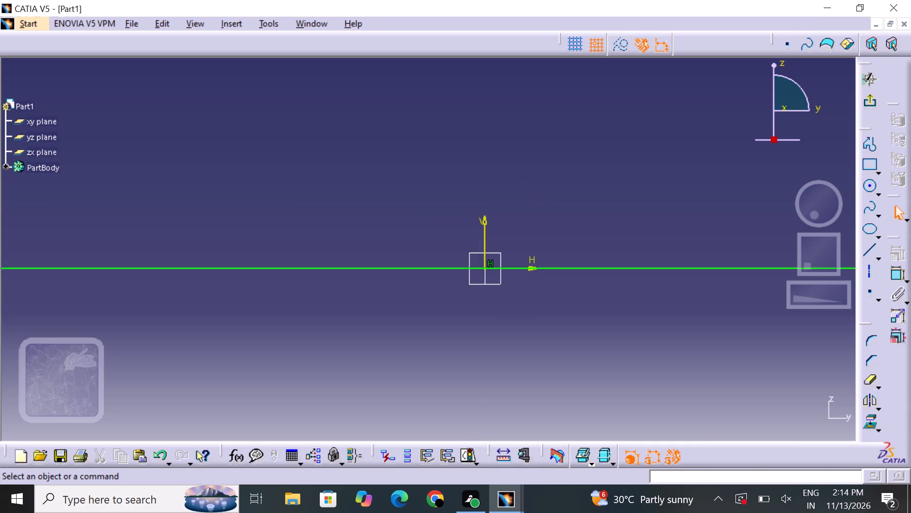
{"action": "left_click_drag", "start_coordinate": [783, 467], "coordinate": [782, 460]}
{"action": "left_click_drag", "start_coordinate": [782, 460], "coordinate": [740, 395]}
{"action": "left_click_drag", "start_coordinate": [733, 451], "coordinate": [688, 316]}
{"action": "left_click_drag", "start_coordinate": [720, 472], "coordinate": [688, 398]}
Restore the contents and the positions of all toolbars through the Customize settings.
{"action": "right_click", "coordinate": [847, 473]}
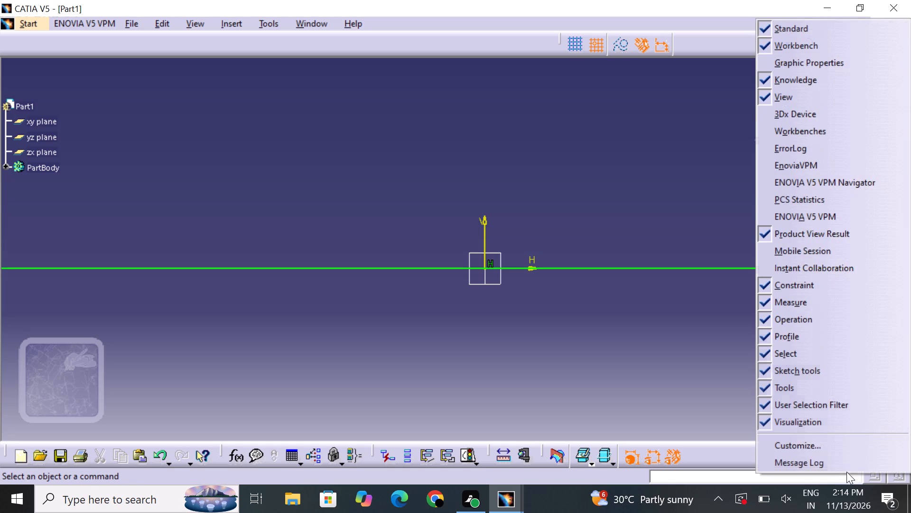
{"action": "left_click", "coordinate": [806, 447]}
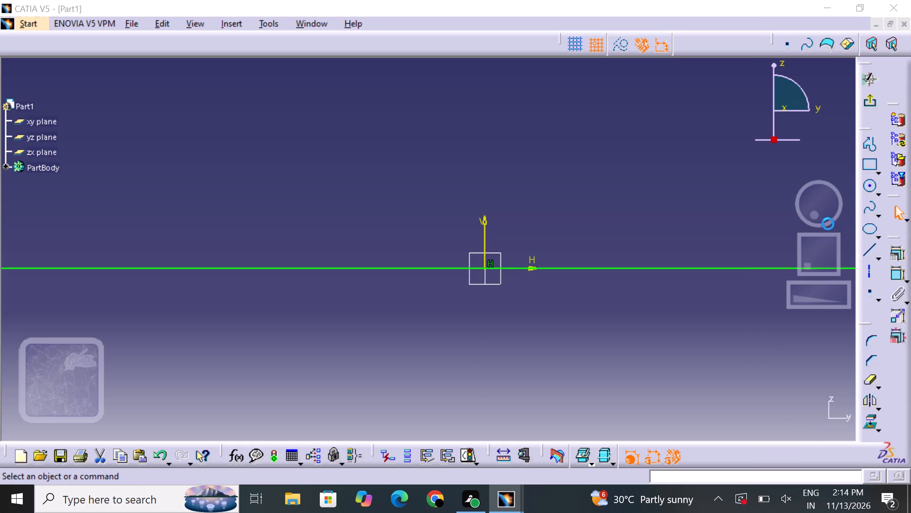
{"action": "left_click", "coordinate": [657, 143]}
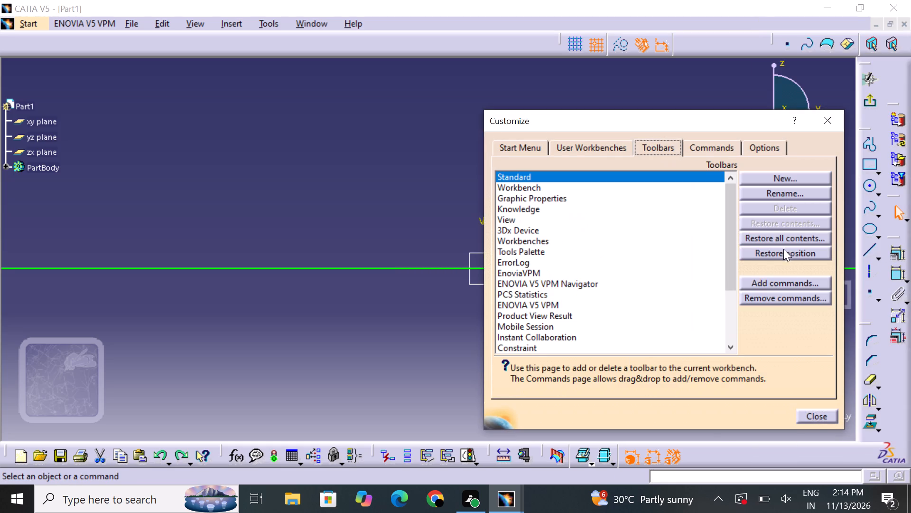
{"action": "left_click", "coordinate": [791, 240]}
{"action": "left_click", "coordinate": [465, 280]}
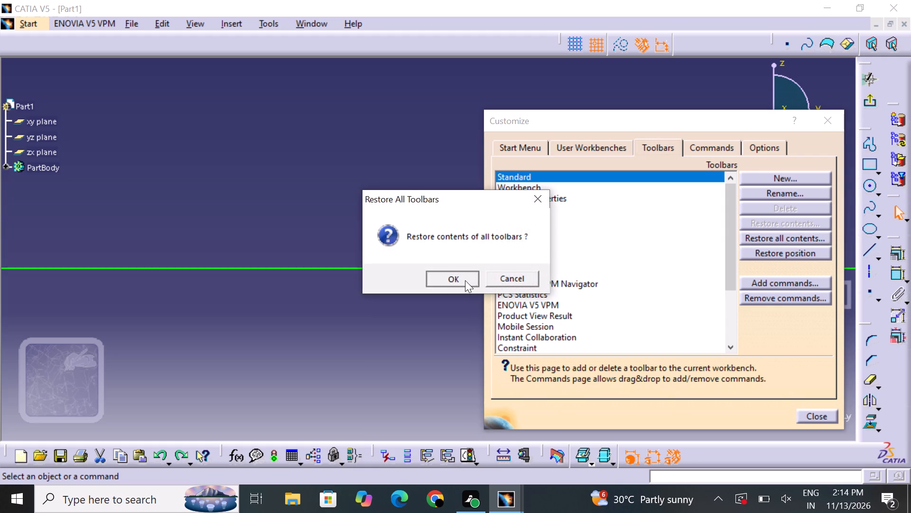
{"action": "left_click", "coordinate": [785, 254]}
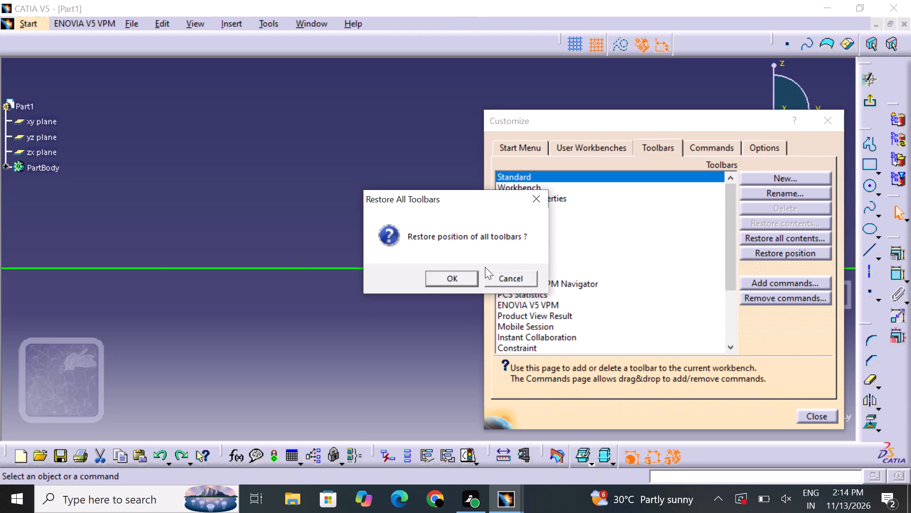
{"action": "left_click", "coordinate": [464, 276]}
{"action": "left_click", "coordinate": [814, 415]}
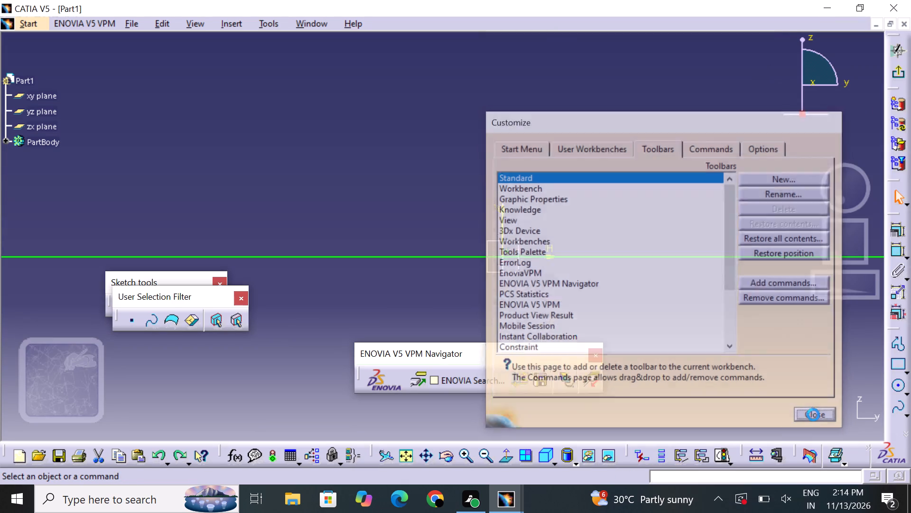
Close the floating ENOVIA V5 VPM Navigator toolbar.
{"action": "left_click", "coordinate": [620, 327]}
{"action": "left_click", "coordinate": [595, 354]}
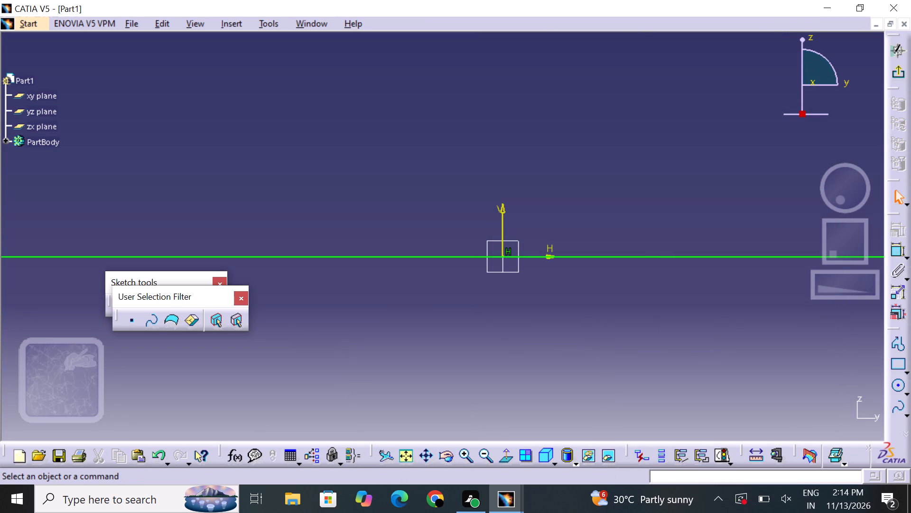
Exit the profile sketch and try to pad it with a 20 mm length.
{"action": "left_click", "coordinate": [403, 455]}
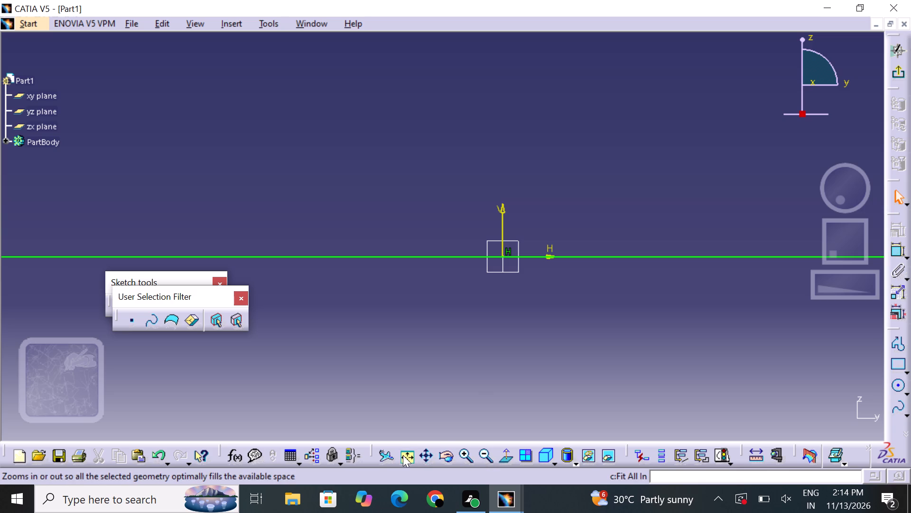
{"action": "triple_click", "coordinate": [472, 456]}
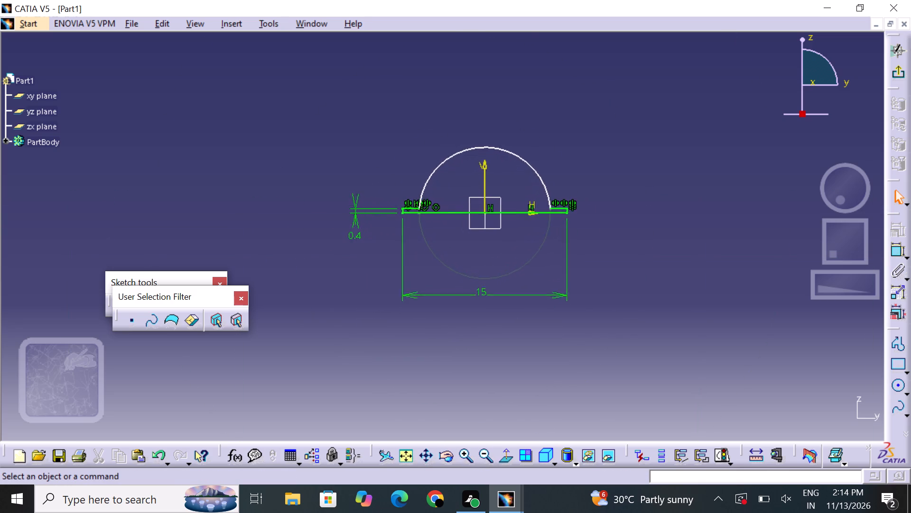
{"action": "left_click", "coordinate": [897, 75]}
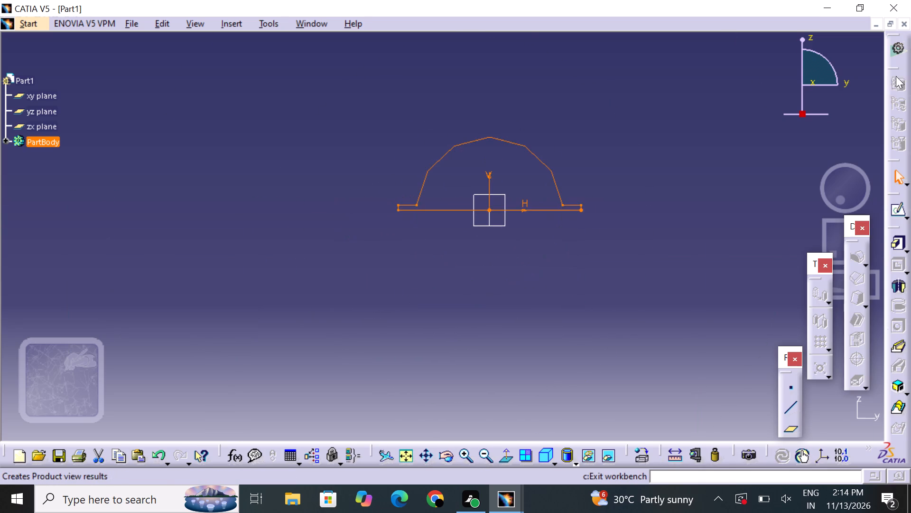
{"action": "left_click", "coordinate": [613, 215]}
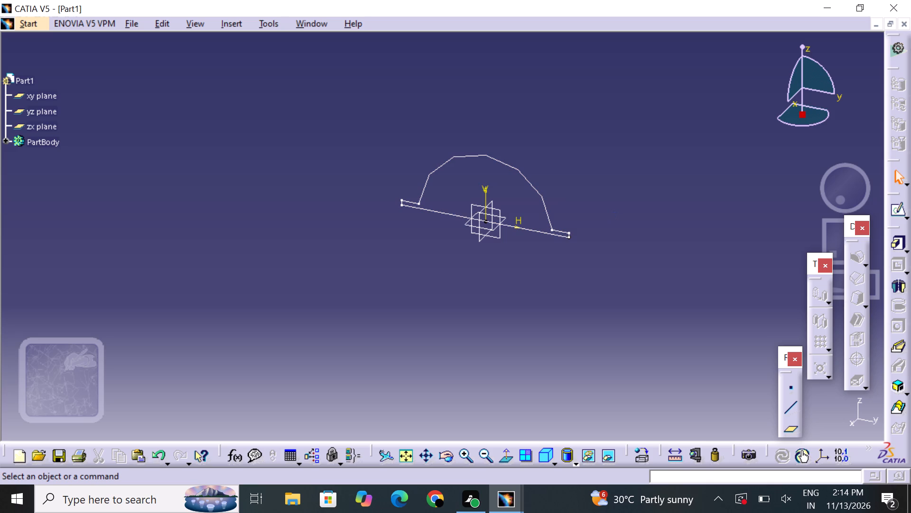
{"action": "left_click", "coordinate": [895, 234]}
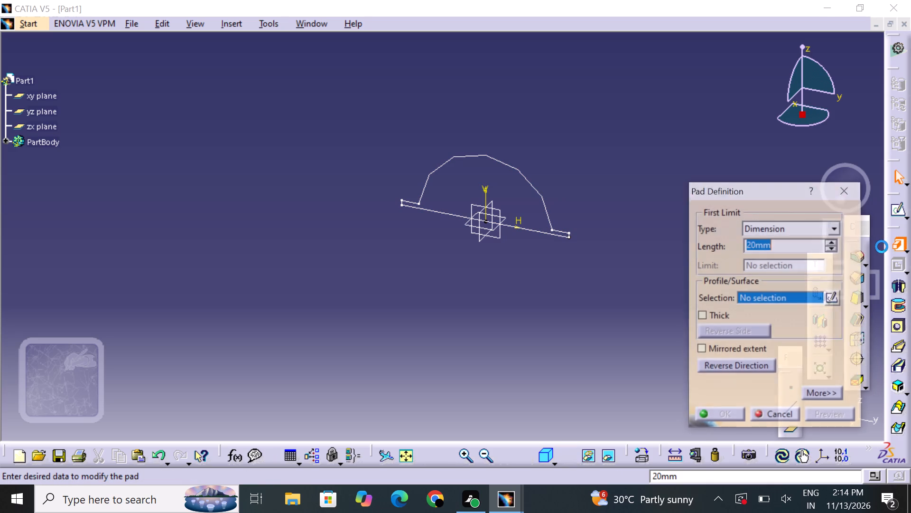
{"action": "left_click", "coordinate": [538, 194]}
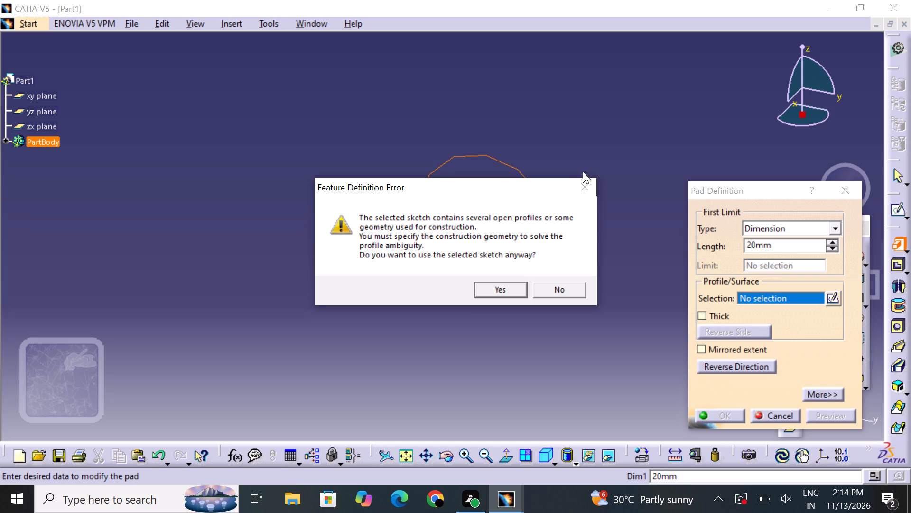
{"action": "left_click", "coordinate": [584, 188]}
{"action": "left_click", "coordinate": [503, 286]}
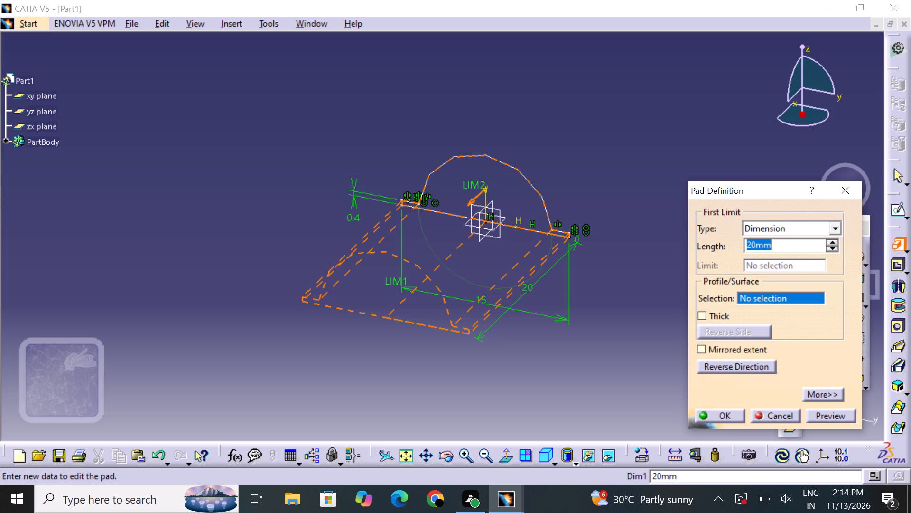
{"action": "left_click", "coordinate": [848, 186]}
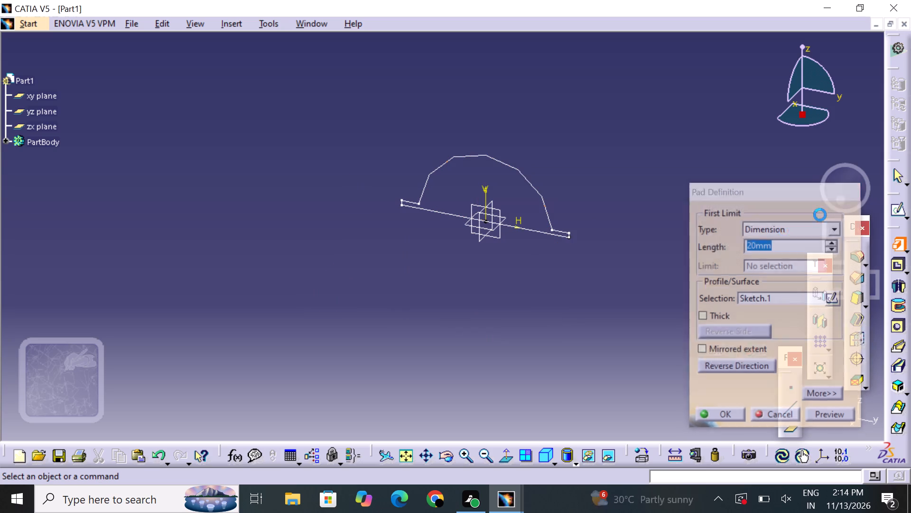
Reopen the profile sketch, delete the leftover line running along the horizontal axis from the origin, and exit the sketch.
{"action": "left_click", "coordinate": [894, 209]}
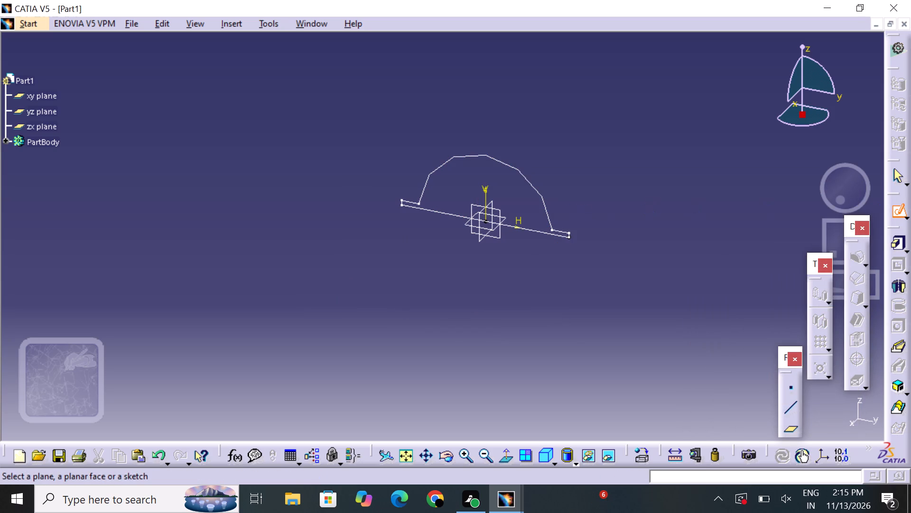
{"action": "left_click", "coordinate": [545, 206]}
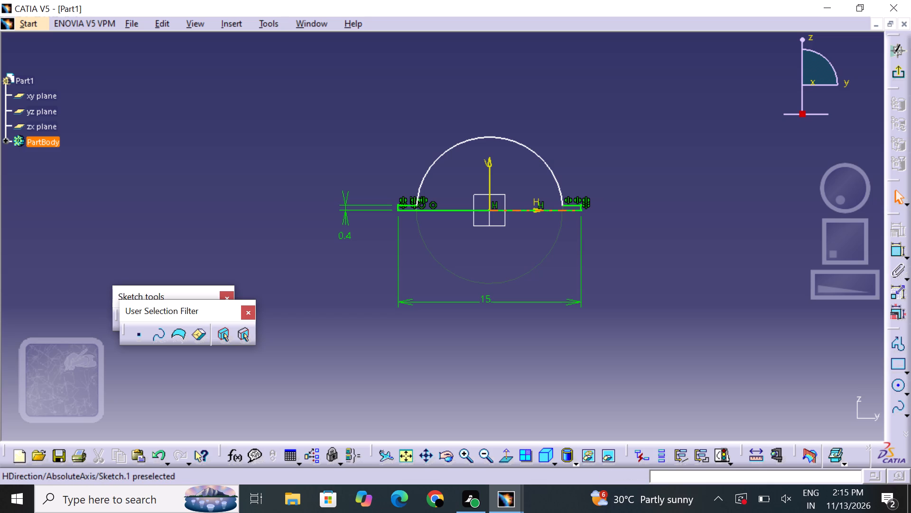
{"action": "left_click", "coordinate": [514, 211]}
{"action": "right_click", "coordinate": [511, 211]}
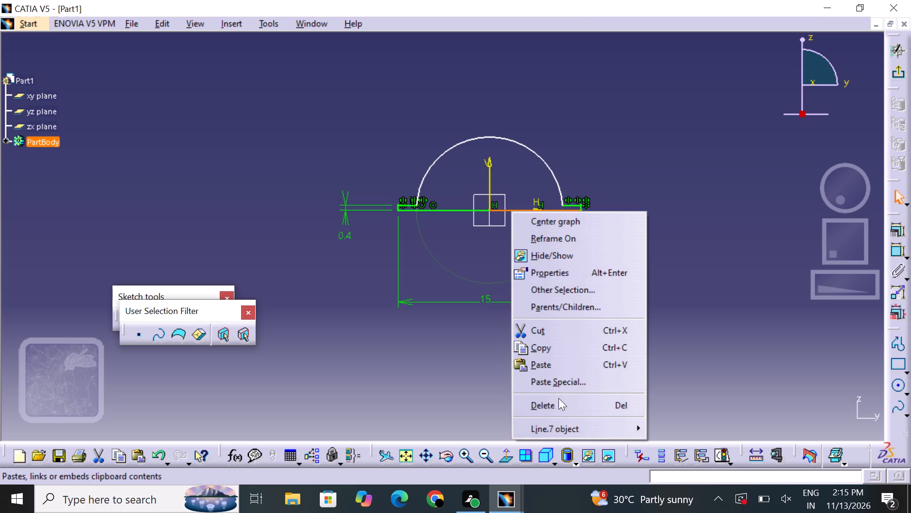
{"action": "left_click", "coordinate": [560, 402]}
{"action": "left_click", "coordinate": [570, 377]}
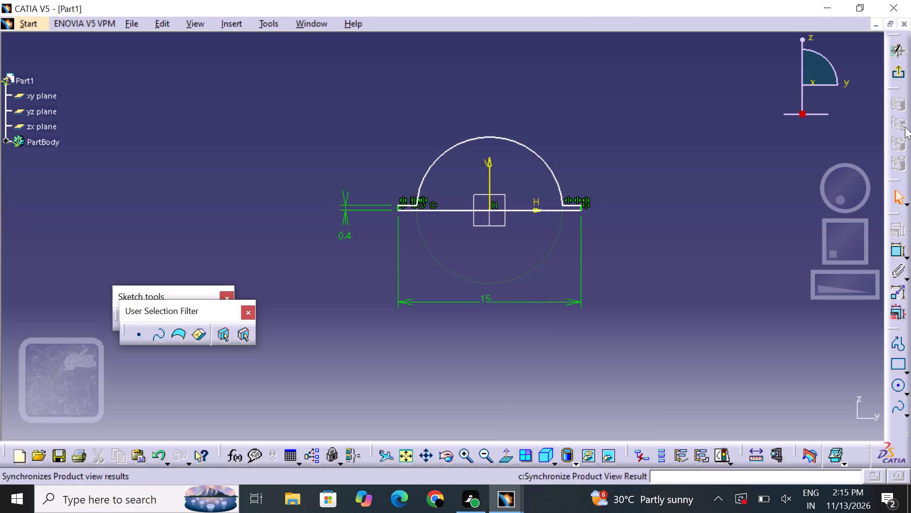
{"action": "left_click", "coordinate": [895, 67]}
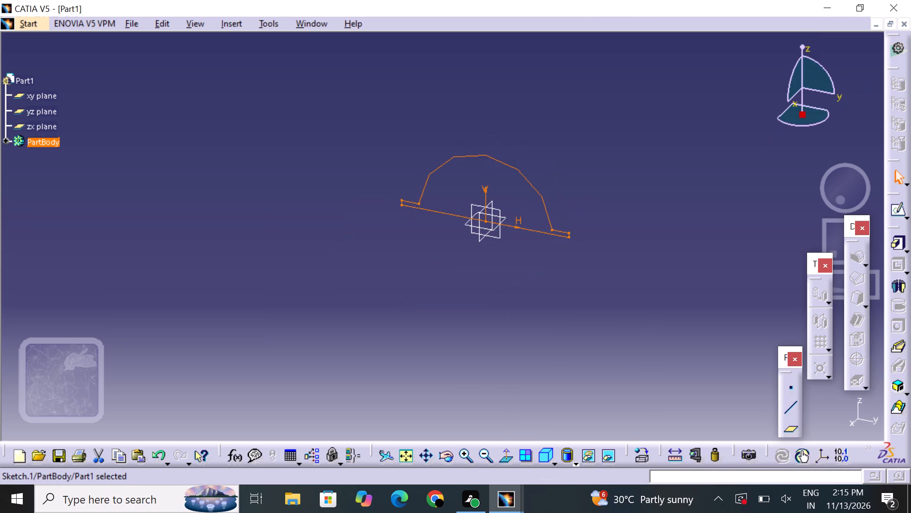
Pad the half-circle profile sketch with a length of 4 mm and mirrored extent.
{"action": "left_click", "coordinate": [895, 247]}
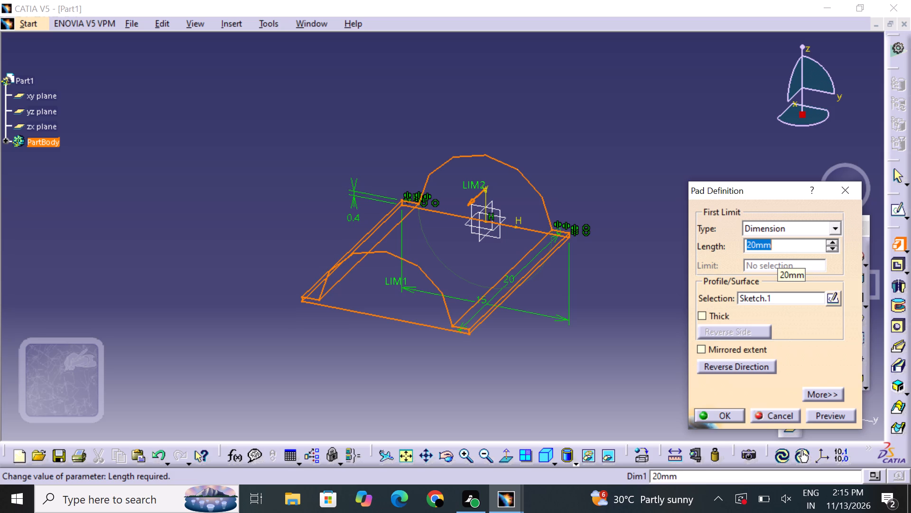
{"action": "key", "text": "BackSpace"}
{"action": "key", "text": "4"}
{"action": "left_click", "coordinate": [717, 354]}
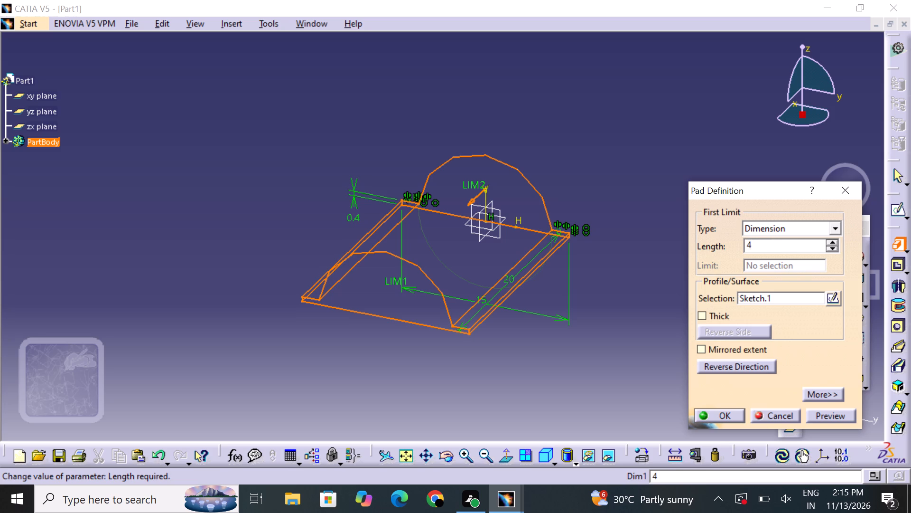
{"action": "left_click", "coordinate": [726, 421]}
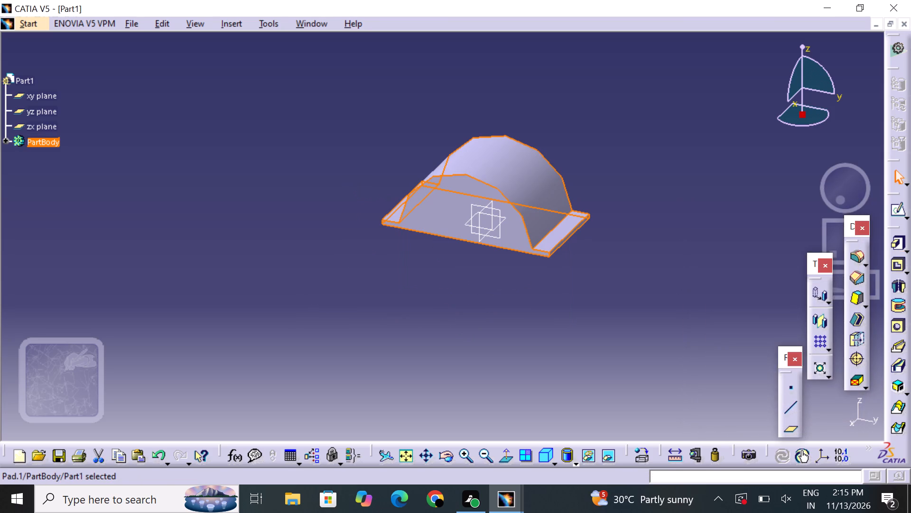
{"action": "left_click", "coordinate": [582, 377]}
{"action": "middle_click_drag", "start_coordinate": [407, 269], "coordinate": [457, 258]}
{"action": "right_click_drag", "start_coordinate": [410, 267], "coordinate": [442, 255]}
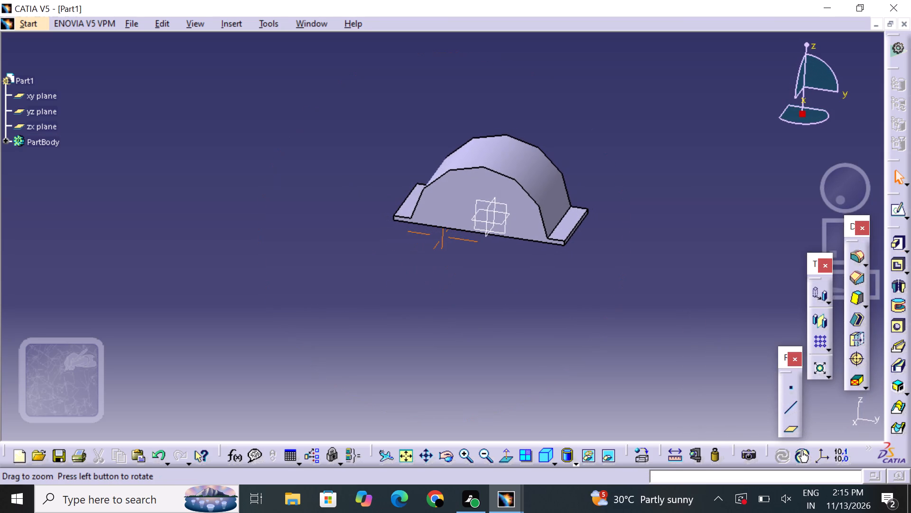
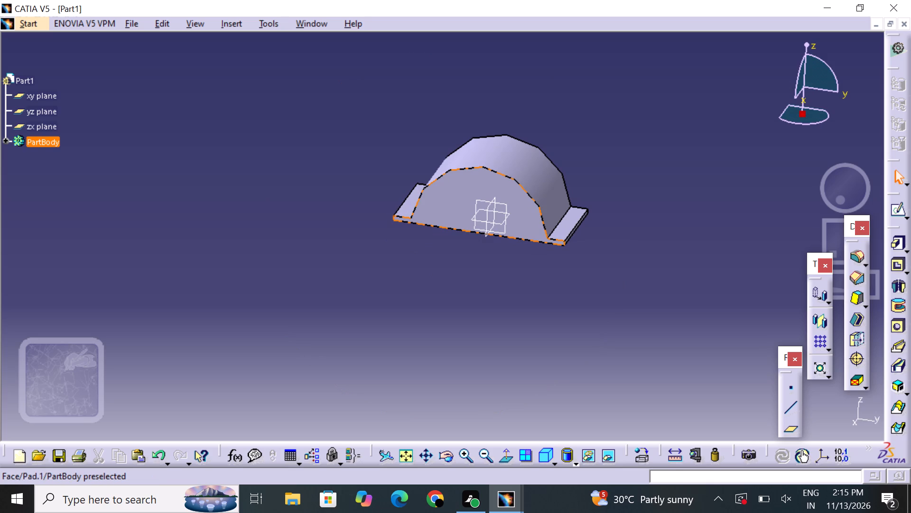
Start a sketch on the pad's front half-circle face and draw a circle centred on the origin with a 10 mm radius.
{"action": "left_click", "coordinate": [459, 192]}
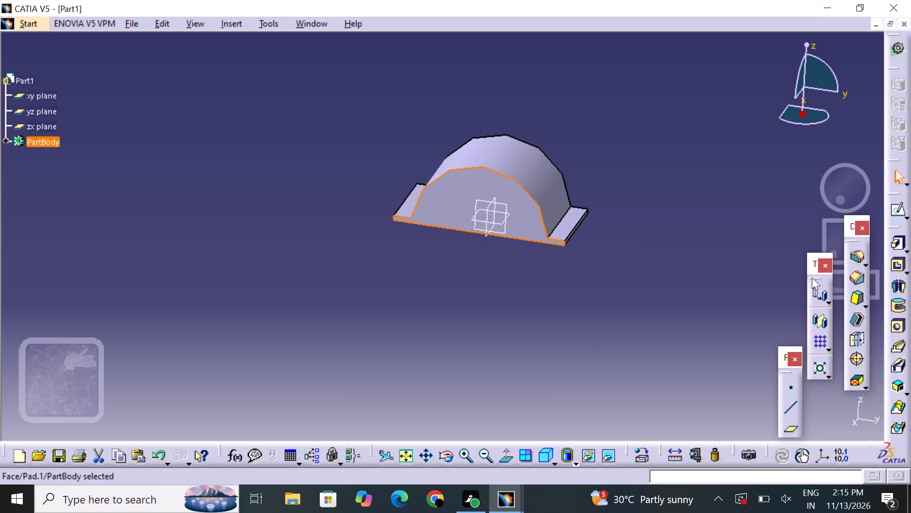
{"action": "left_click", "coordinate": [894, 216]}
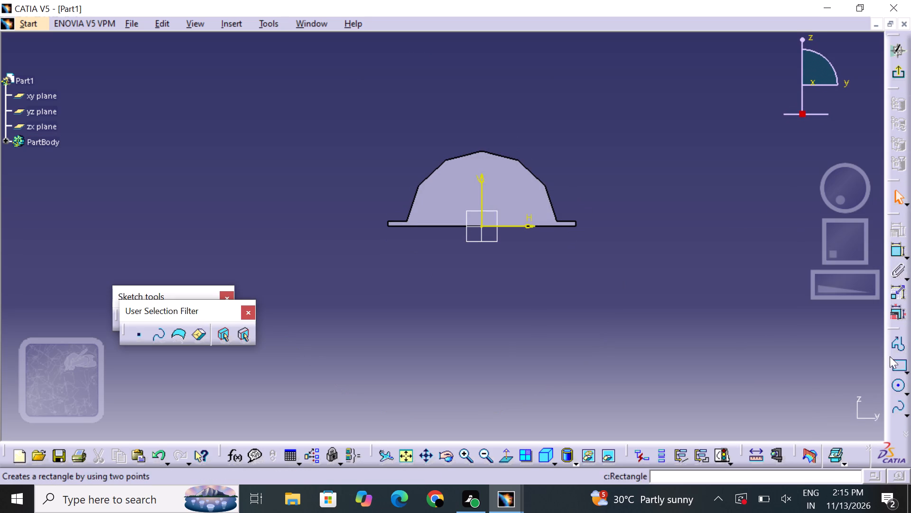
{"action": "left_click_drag", "start_coordinate": [897, 384], "coordinate": [892, 384]}
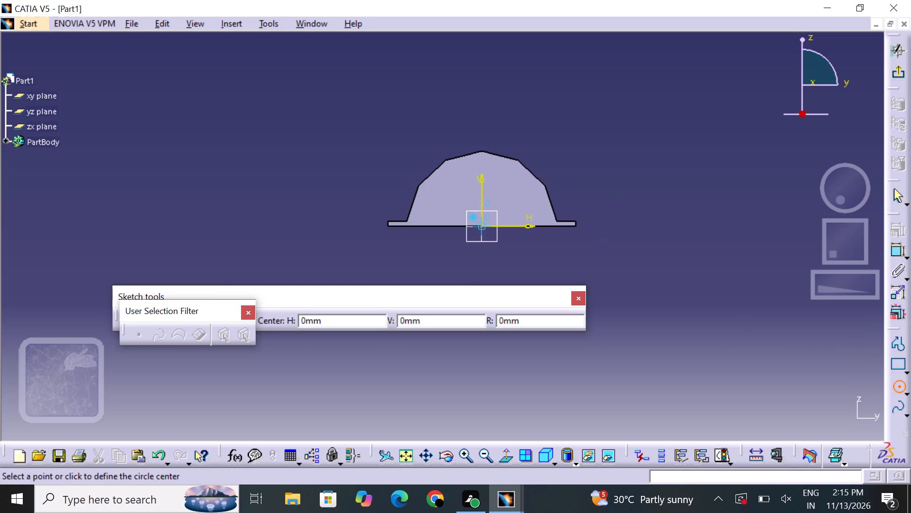
{"action": "left_click", "coordinate": [487, 226]}
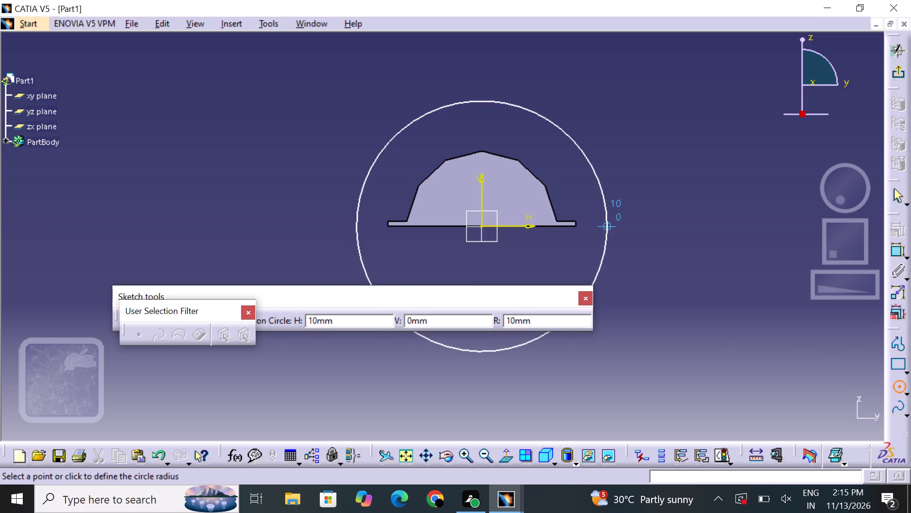
{"action": "left_click", "coordinate": [558, 178]}
{"action": "left_click", "coordinate": [690, 266]}
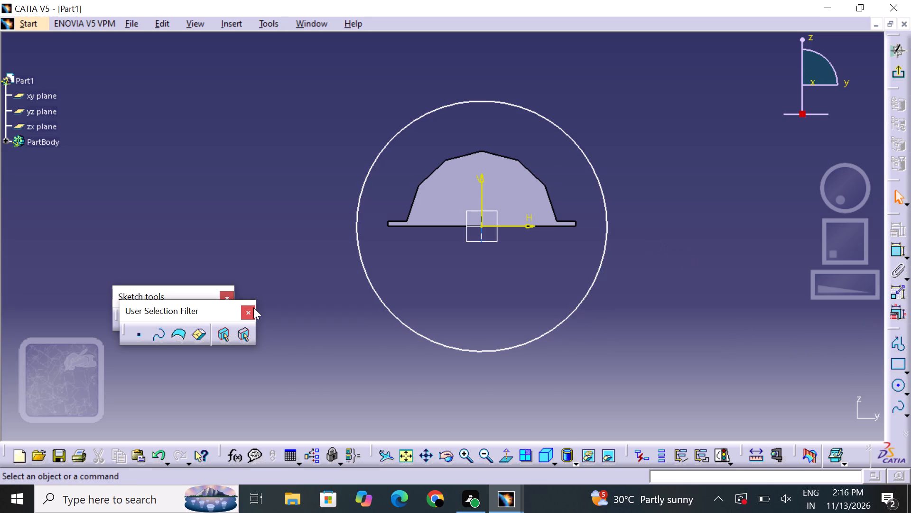
Close the floating User Selection Filter and Sketch tools toolbars.
{"action": "left_click", "coordinate": [253, 308]}
{"action": "left_click", "coordinate": [223, 294]}
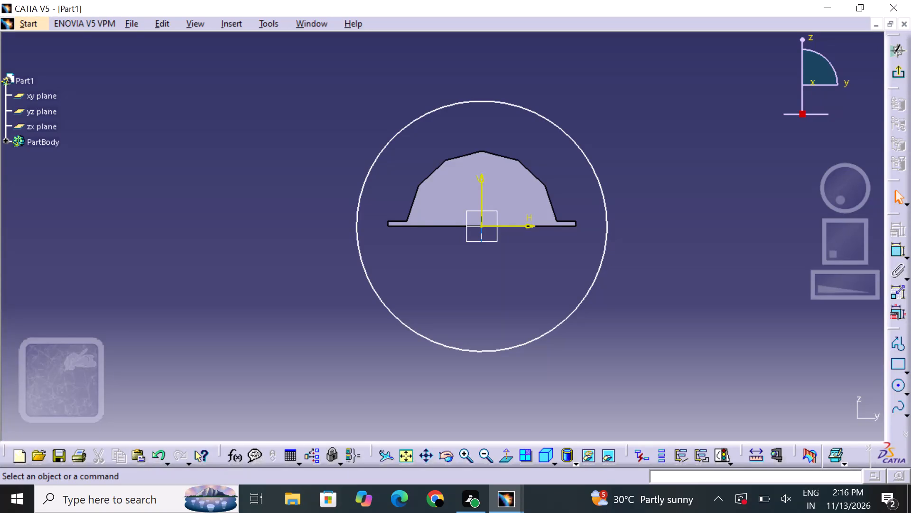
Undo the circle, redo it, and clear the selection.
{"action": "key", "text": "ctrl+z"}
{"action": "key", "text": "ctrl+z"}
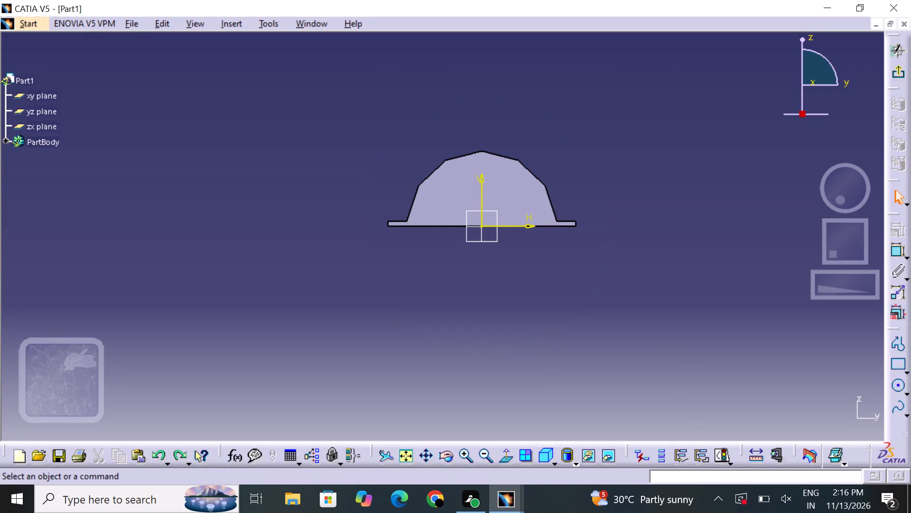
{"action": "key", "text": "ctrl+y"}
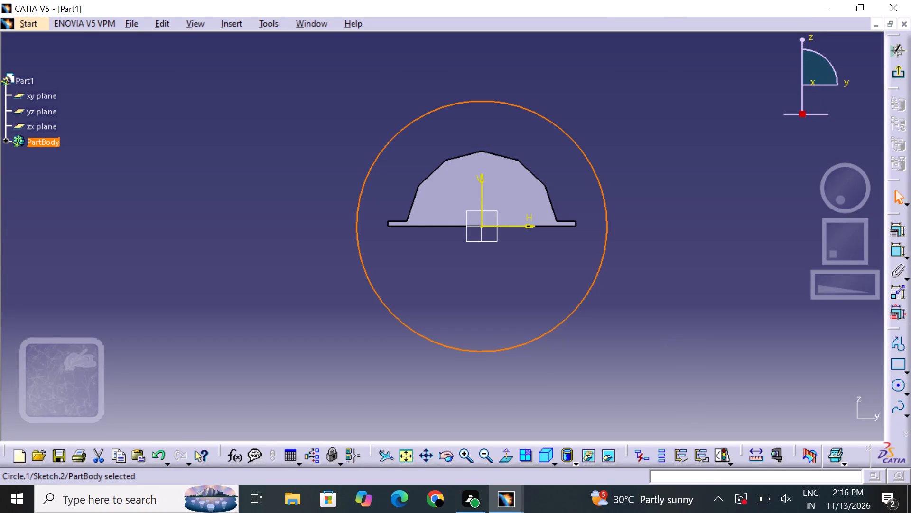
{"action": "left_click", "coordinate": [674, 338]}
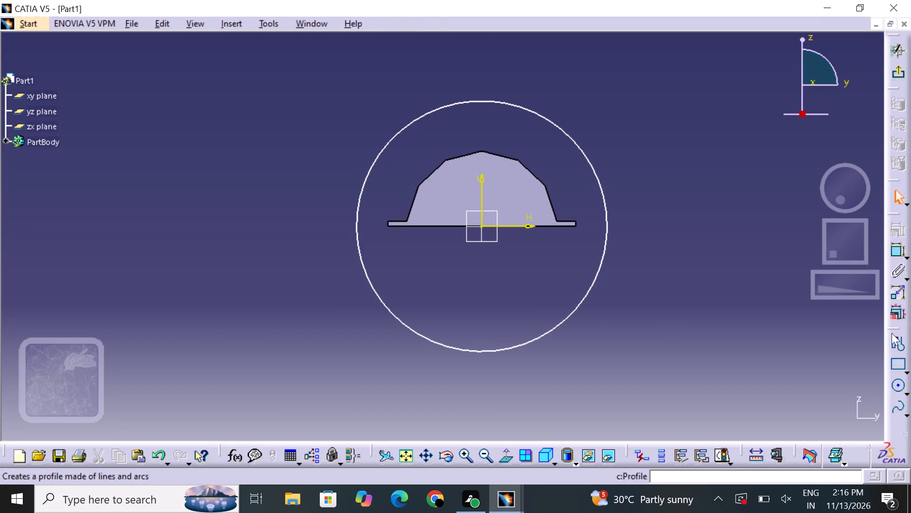
Undock the profile-drawing toolbar and the corner and chamfer operations toolbar, floating them side by side.
{"action": "left_click_drag", "start_coordinate": [892, 333], "coordinate": [847, 304]}
{"action": "left_click_drag", "start_coordinate": [893, 333], "coordinate": [894, 319]}
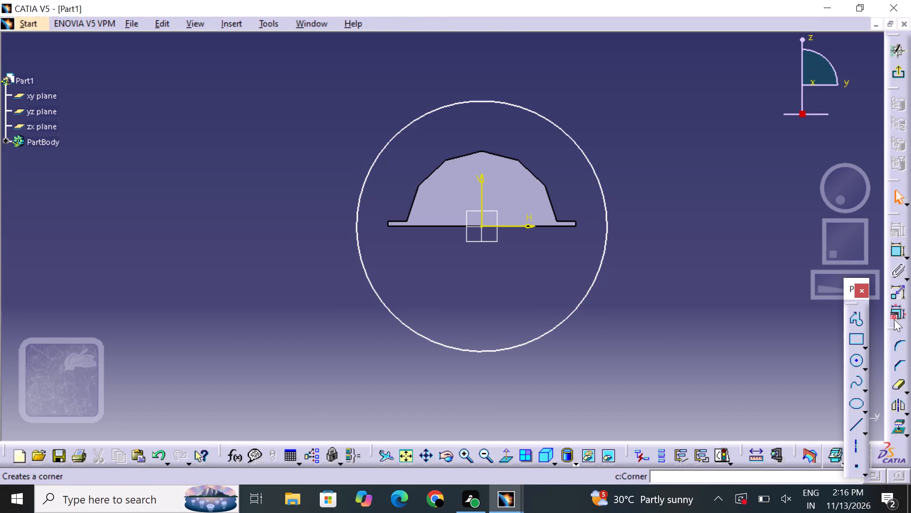
{"action": "left_click_drag", "start_coordinate": [894, 319], "coordinate": [865, 255]}
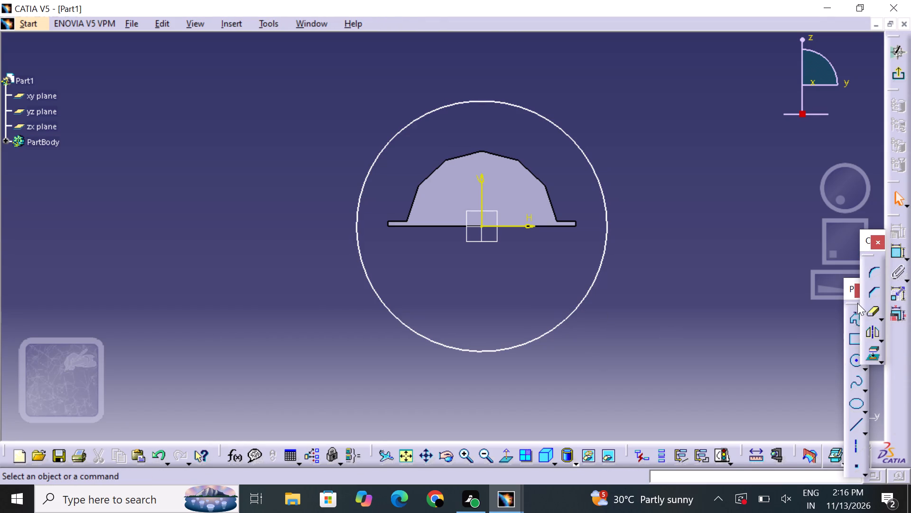
{"action": "left_click_drag", "start_coordinate": [857, 303], "coordinate": [812, 276]}
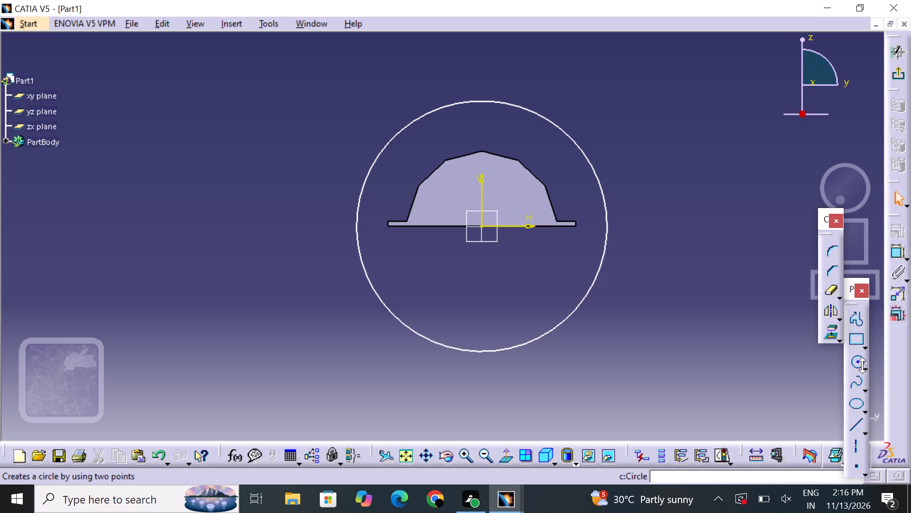
Dimension the circle's diameter, set it to 9.75 mm, and exit the sketch.
{"action": "left_click", "coordinate": [892, 252]}
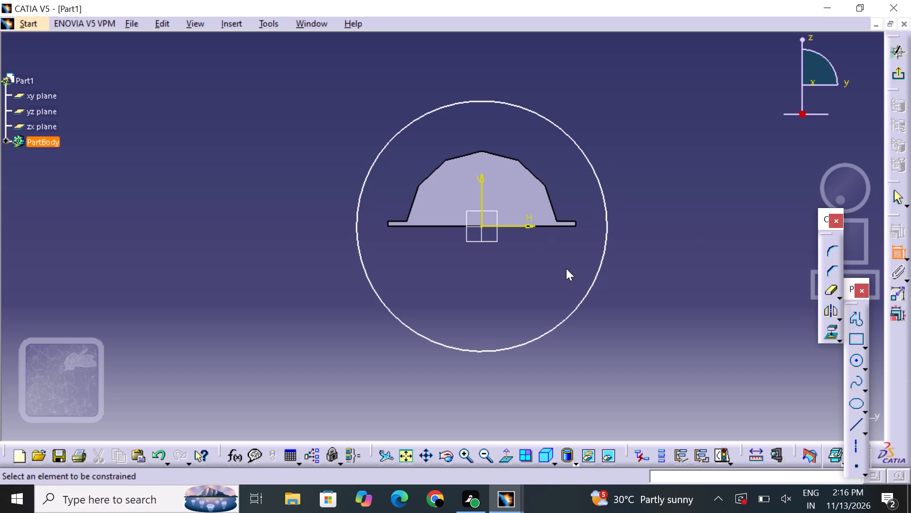
{"action": "left_click", "coordinate": [605, 257]}
{"action": "left_click", "coordinate": [679, 188]}
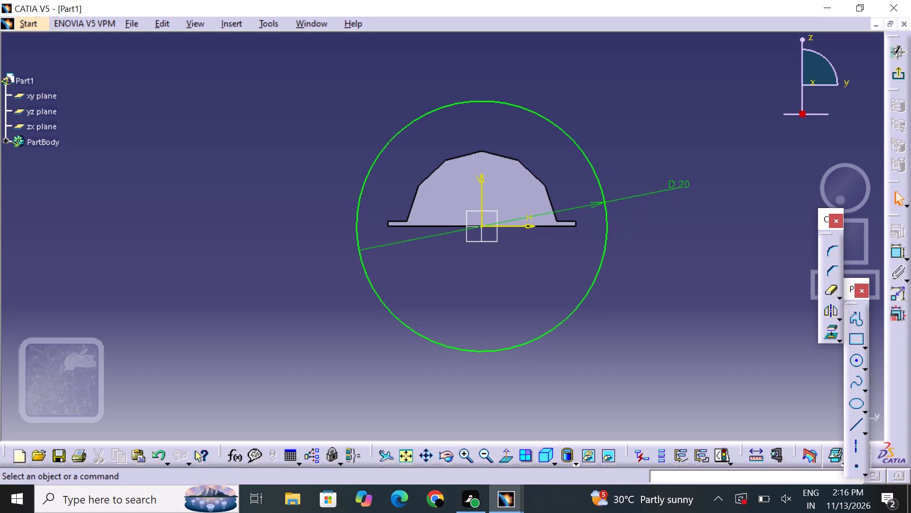
{"action": "double_click", "coordinate": [673, 187]}
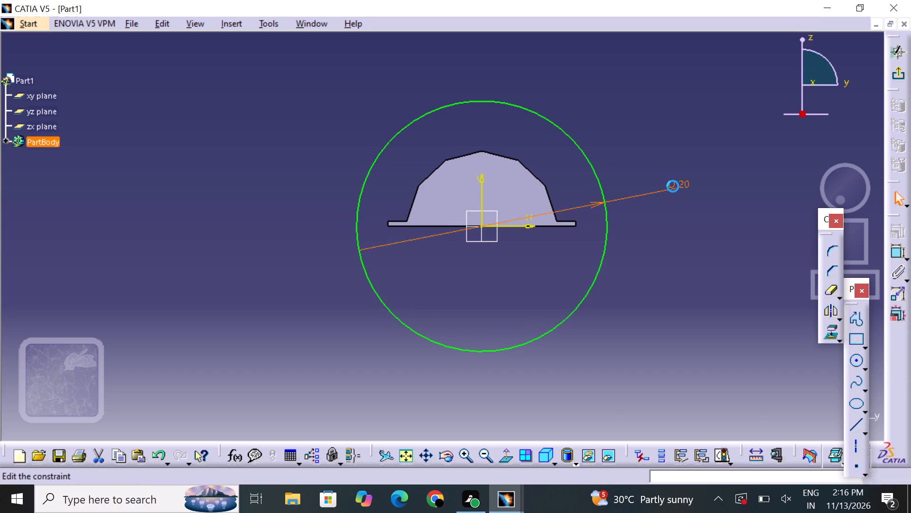
{"action": "key", "text": "BackSpace"}
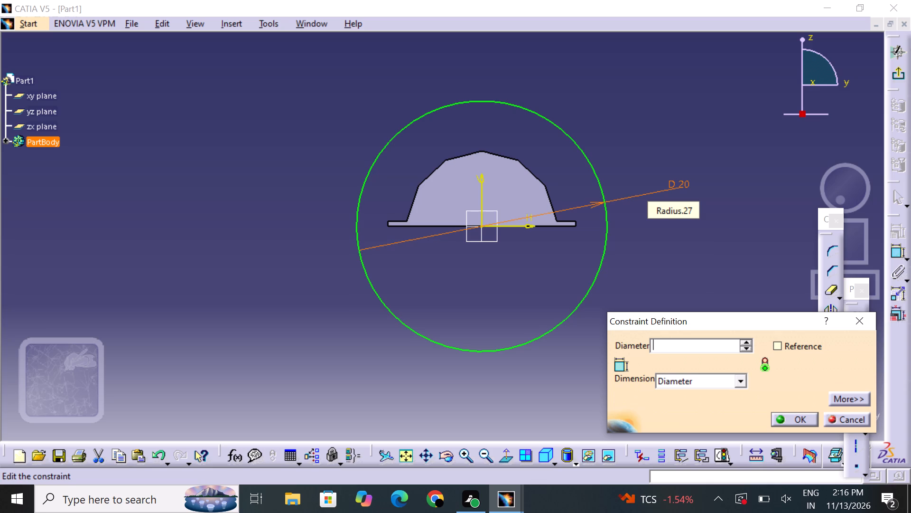
{"action": "type", "text": "9.75"}
{"action": "key", "text": "Return"}
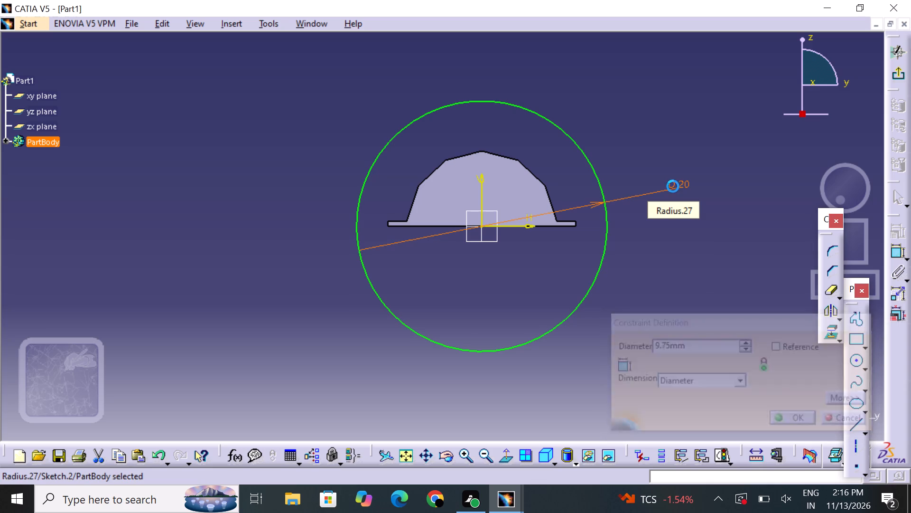
{"action": "left_click", "coordinate": [678, 186]}
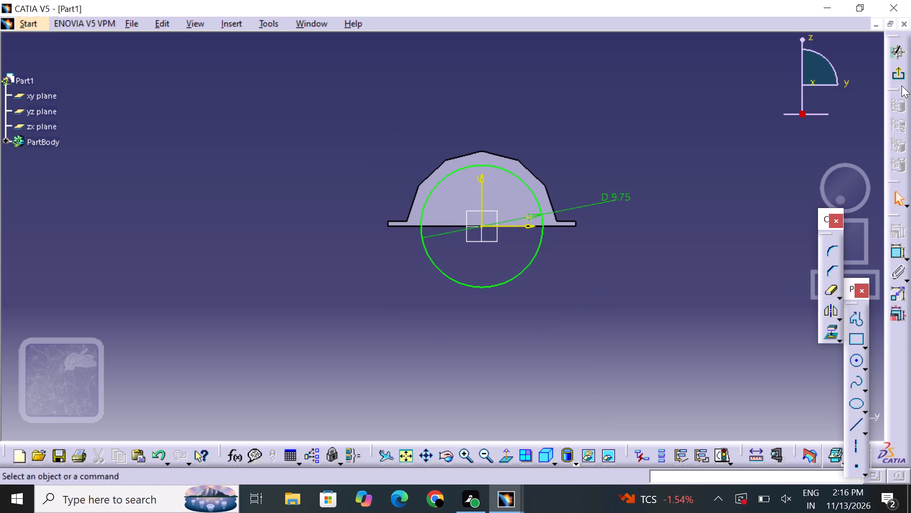
{"action": "left_click", "coordinate": [901, 83]}
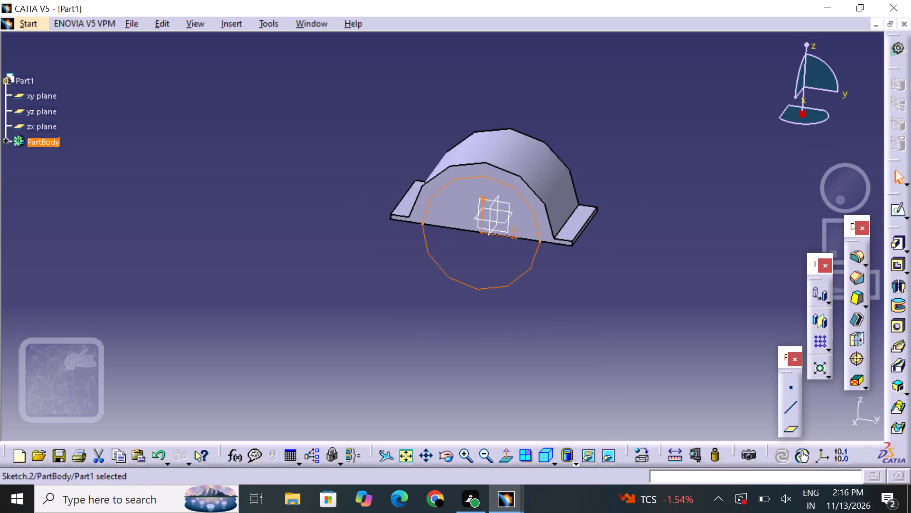
Start a pocket from the 9.75 mm circle sketch on the front face.
{"action": "left_click", "coordinate": [893, 268]}
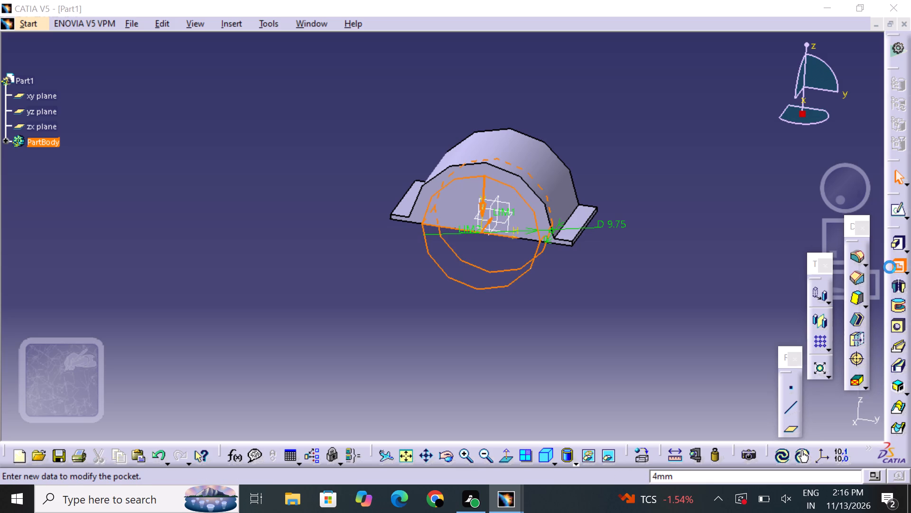
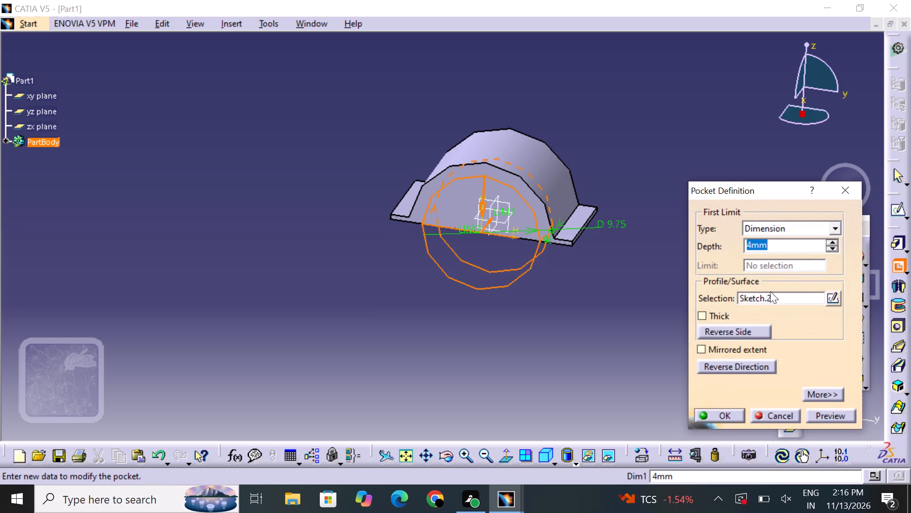
Preview and create the 4 mm deep pocket from the 9.75 mm circle sketch, then clear the selection.
{"action": "left_click", "coordinate": [825, 414]}
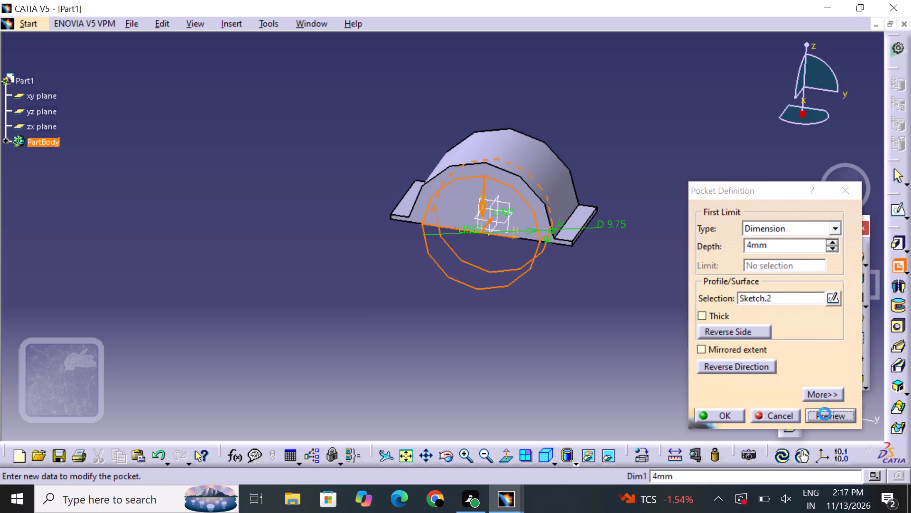
{"action": "left_click", "coordinate": [726, 413]}
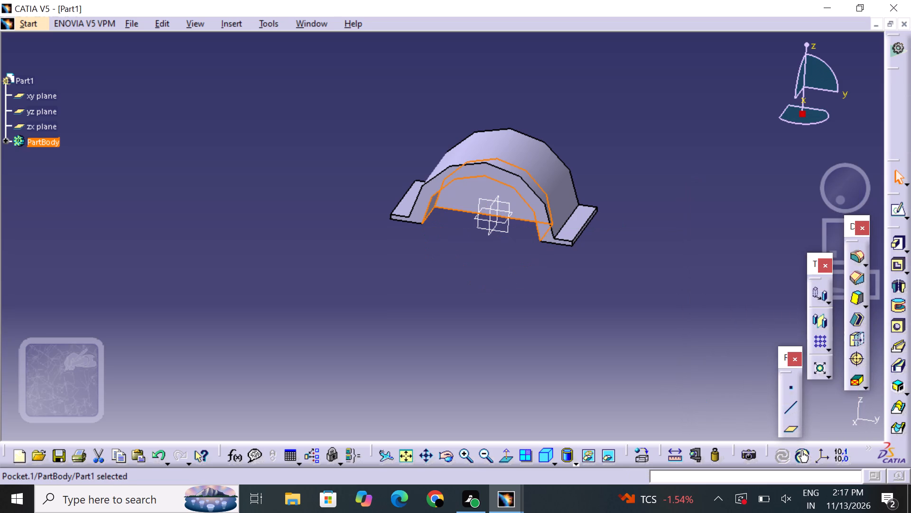
{"action": "left_click", "coordinate": [545, 342]}
Open a new sketch on the yz plane.
{"action": "middle_click_drag", "start_coordinate": [484, 273], "coordinate": [558, 170]}
{"action": "right_click_drag", "start_coordinate": [484, 264], "coordinate": [558, 170]}
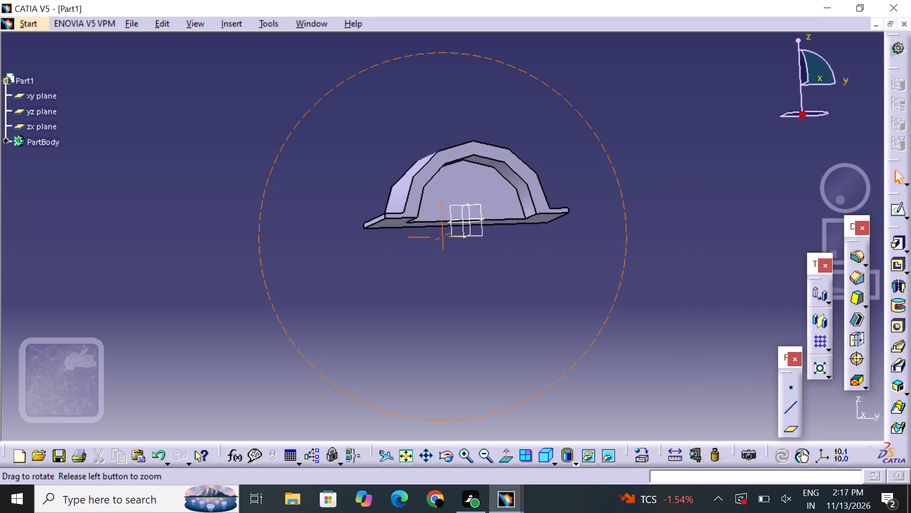
{"action": "middle_click_drag", "start_coordinate": [558, 170], "coordinate": [508, 229]}
{"action": "right_click_drag", "start_coordinate": [558, 170], "coordinate": [508, 229]}
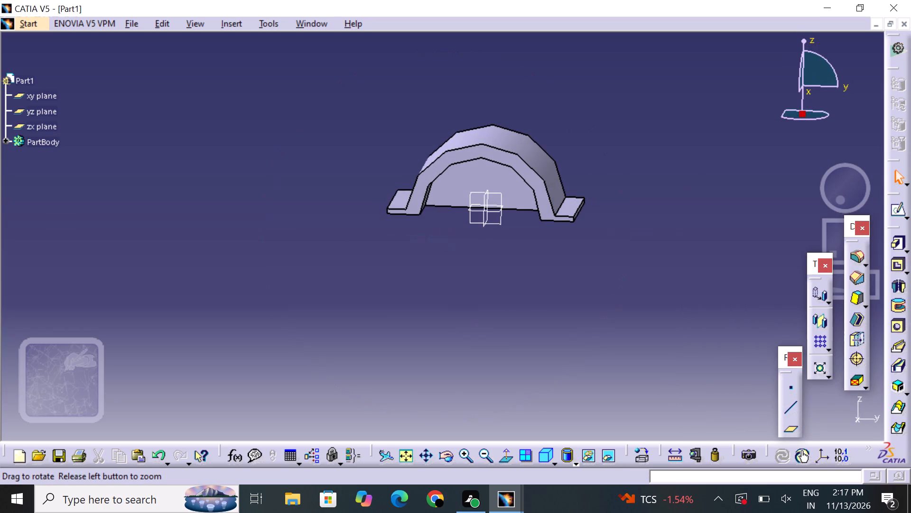
{"action": "middle_click_drag", "start_coordinate": [501, 237], "coordinate": [489, 296]}
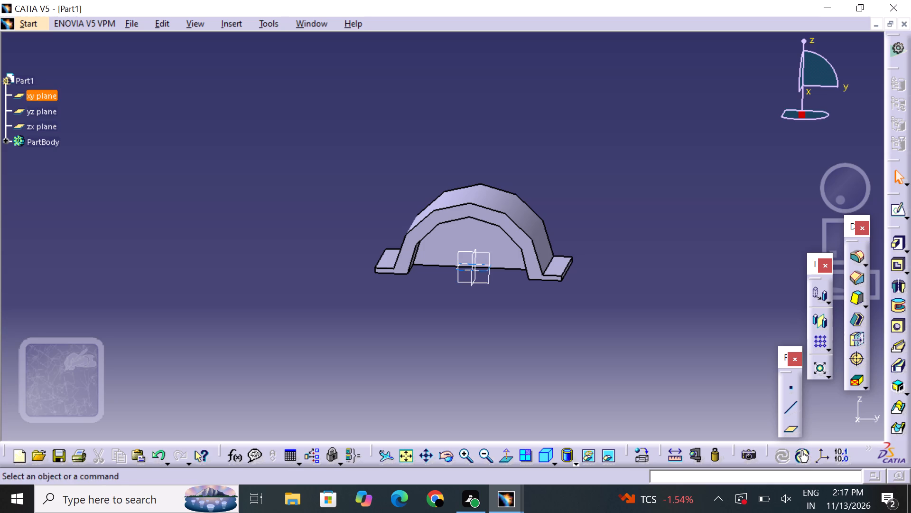
{"action": "middle_click_drag", "start_coordinate": [491, 310], "coordinate": [538, 290]}
{"action": "right_click_drag", "start_coordinate": [494, 310], "coordinate": [538, 290]}
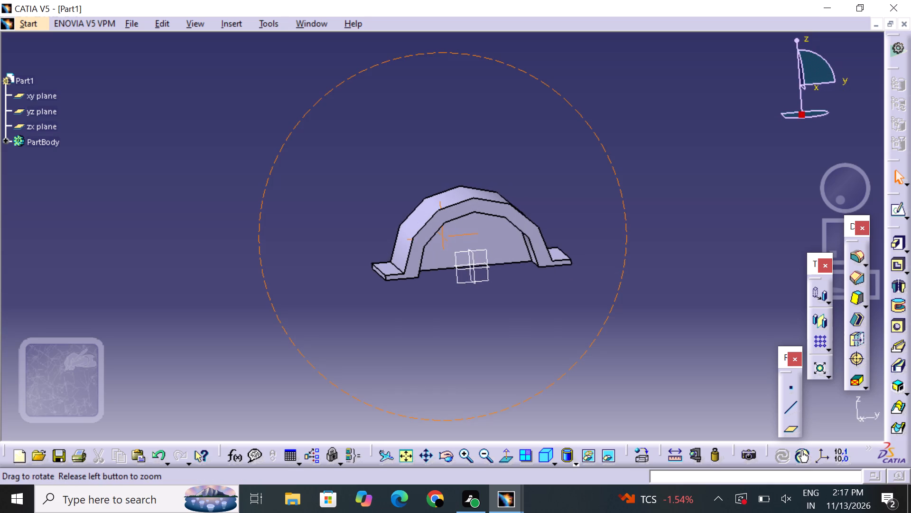
{"action": "middle_click_drag", "start_coordinate": [538, 290], "coordinate": [525, 294]}
{"action": "right_click_drag", "start_coordinate": [538, 290], "coordinate": [525, 294]}
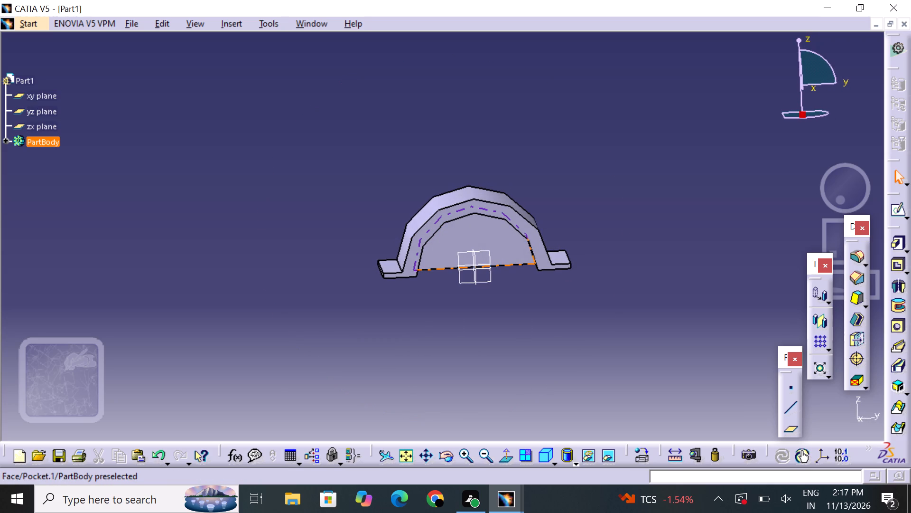
{"action": "left_click", "coordinate": [46, 115]}
{"action": "left_click", "coordinate": [897, 210]}
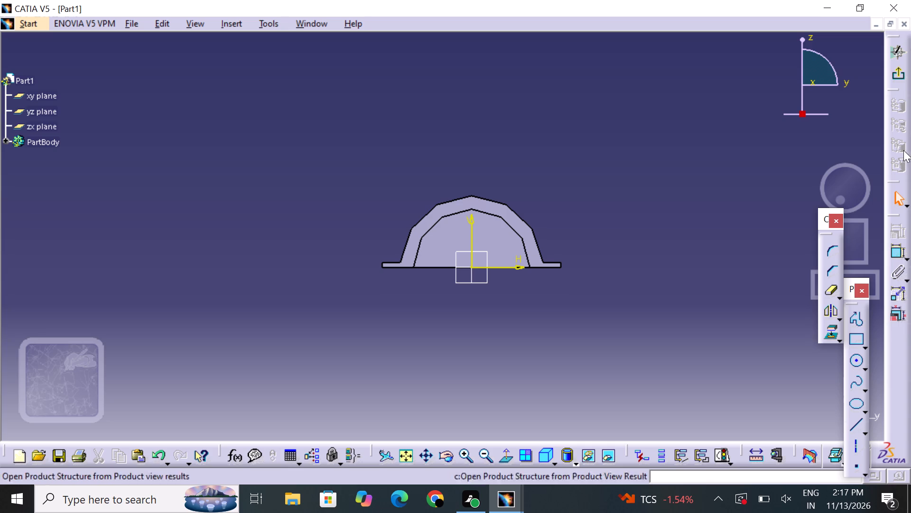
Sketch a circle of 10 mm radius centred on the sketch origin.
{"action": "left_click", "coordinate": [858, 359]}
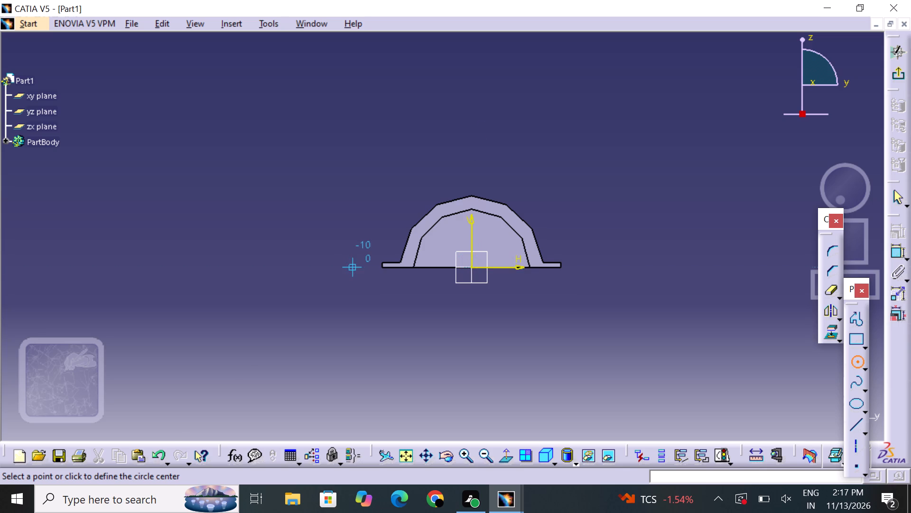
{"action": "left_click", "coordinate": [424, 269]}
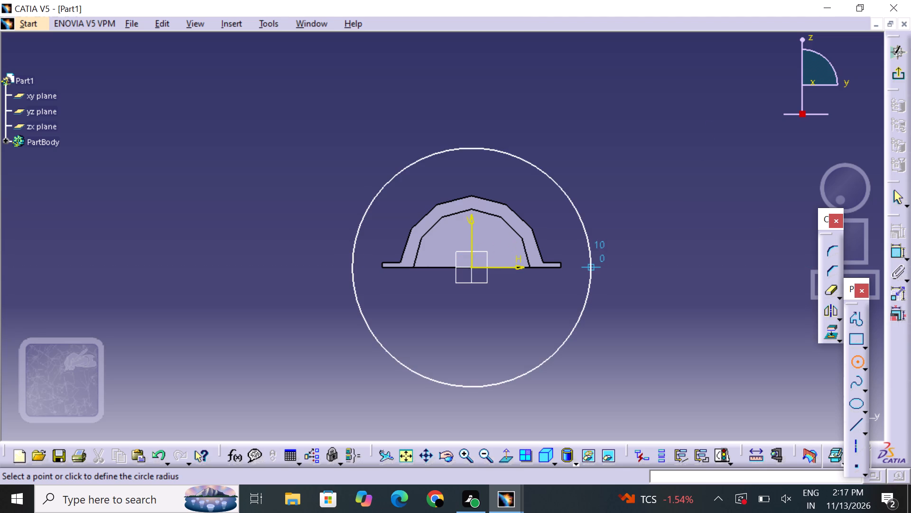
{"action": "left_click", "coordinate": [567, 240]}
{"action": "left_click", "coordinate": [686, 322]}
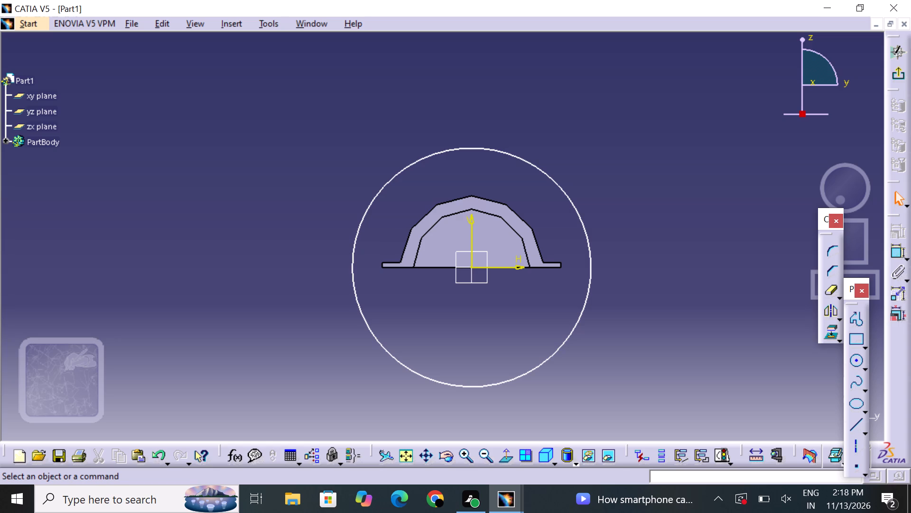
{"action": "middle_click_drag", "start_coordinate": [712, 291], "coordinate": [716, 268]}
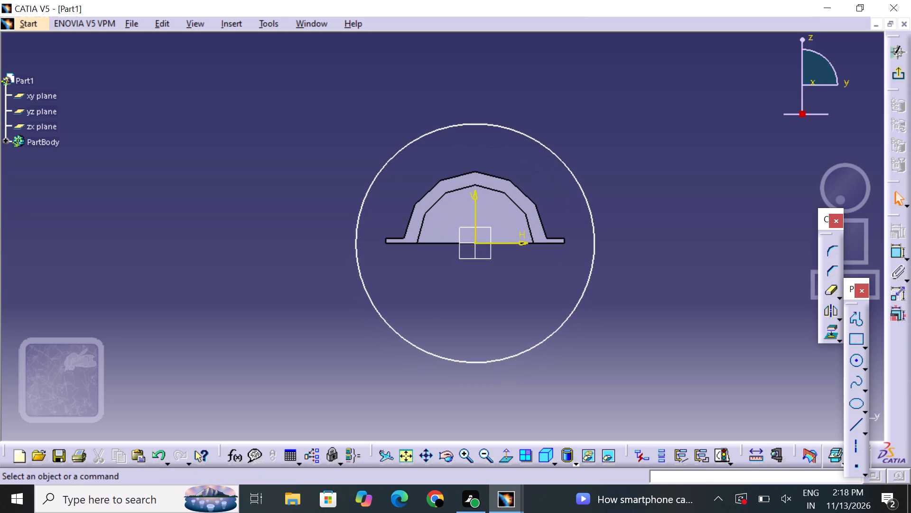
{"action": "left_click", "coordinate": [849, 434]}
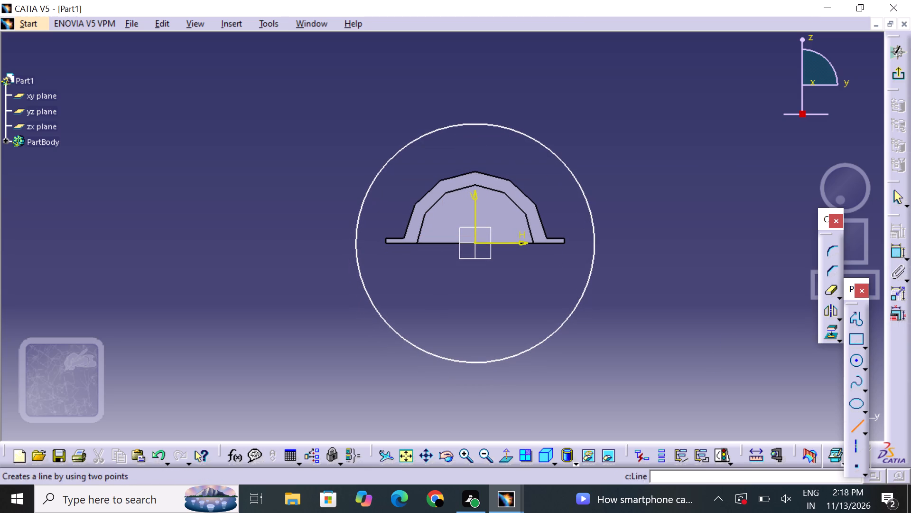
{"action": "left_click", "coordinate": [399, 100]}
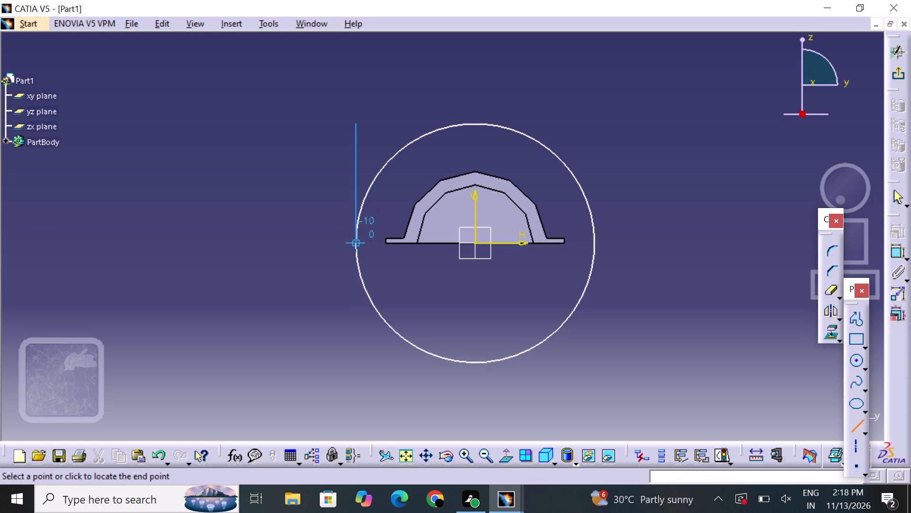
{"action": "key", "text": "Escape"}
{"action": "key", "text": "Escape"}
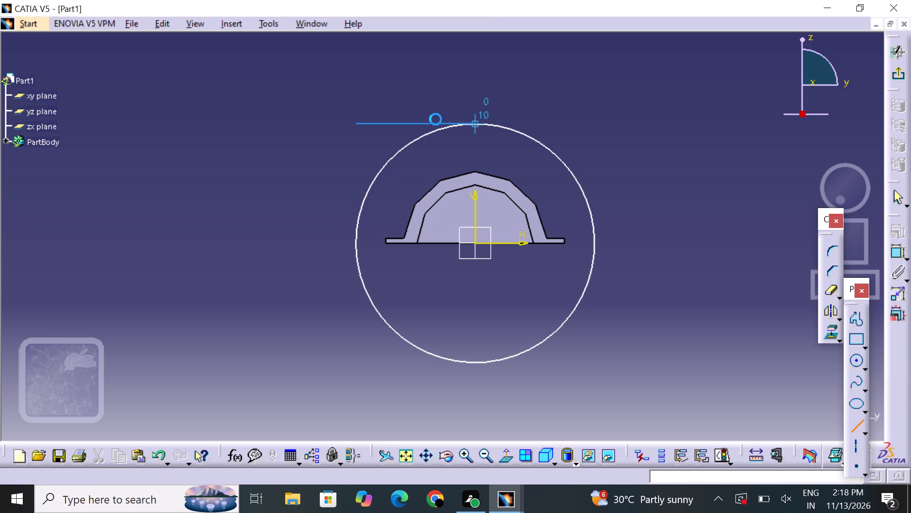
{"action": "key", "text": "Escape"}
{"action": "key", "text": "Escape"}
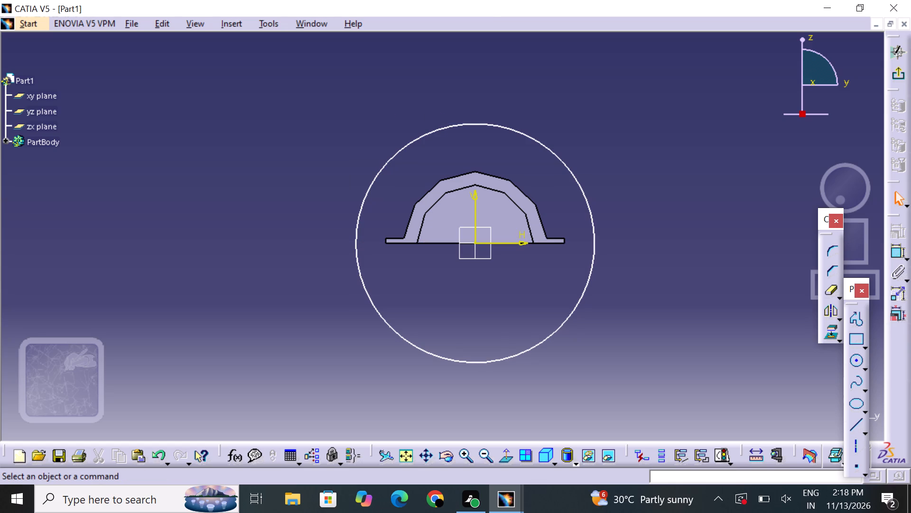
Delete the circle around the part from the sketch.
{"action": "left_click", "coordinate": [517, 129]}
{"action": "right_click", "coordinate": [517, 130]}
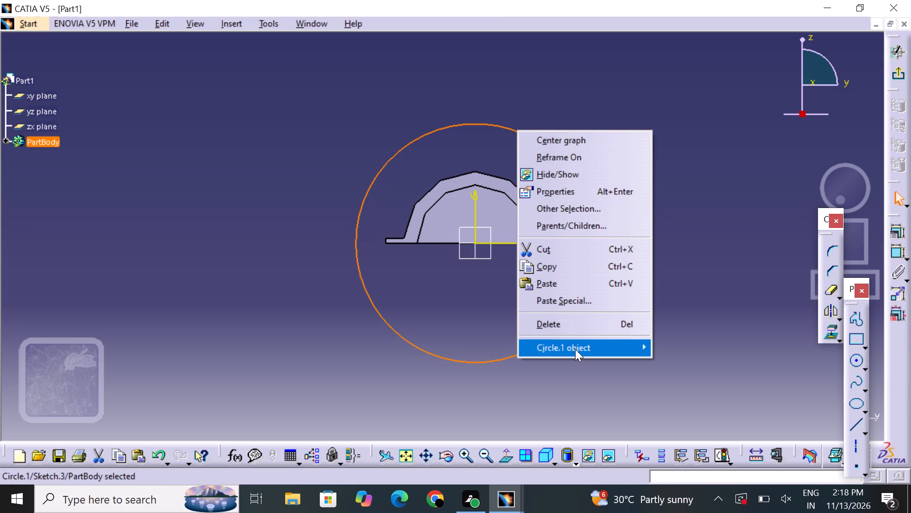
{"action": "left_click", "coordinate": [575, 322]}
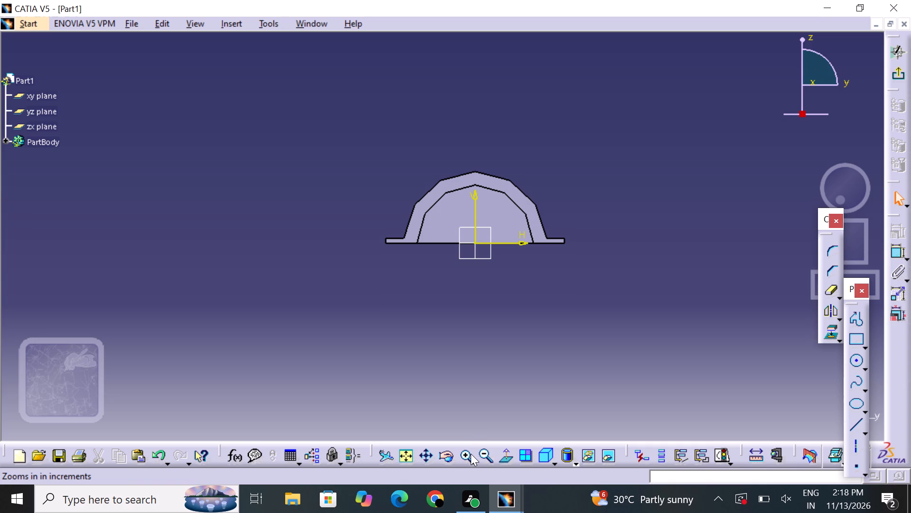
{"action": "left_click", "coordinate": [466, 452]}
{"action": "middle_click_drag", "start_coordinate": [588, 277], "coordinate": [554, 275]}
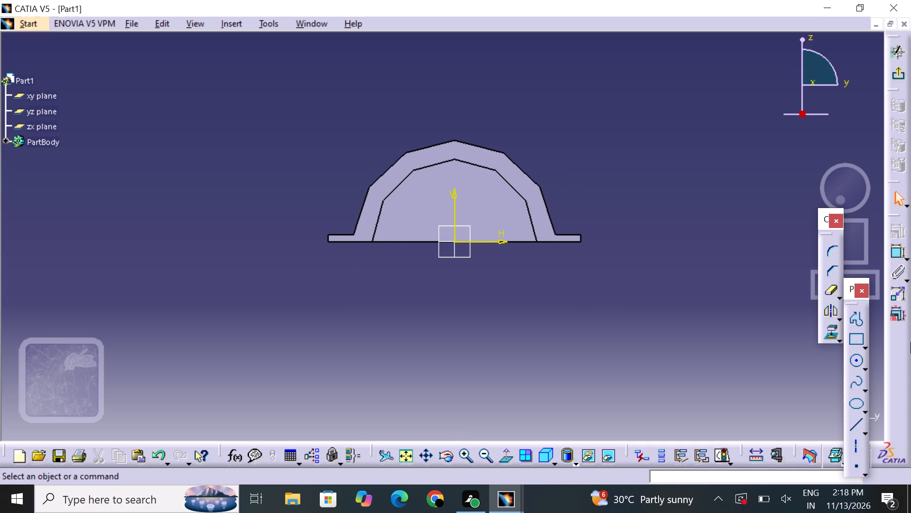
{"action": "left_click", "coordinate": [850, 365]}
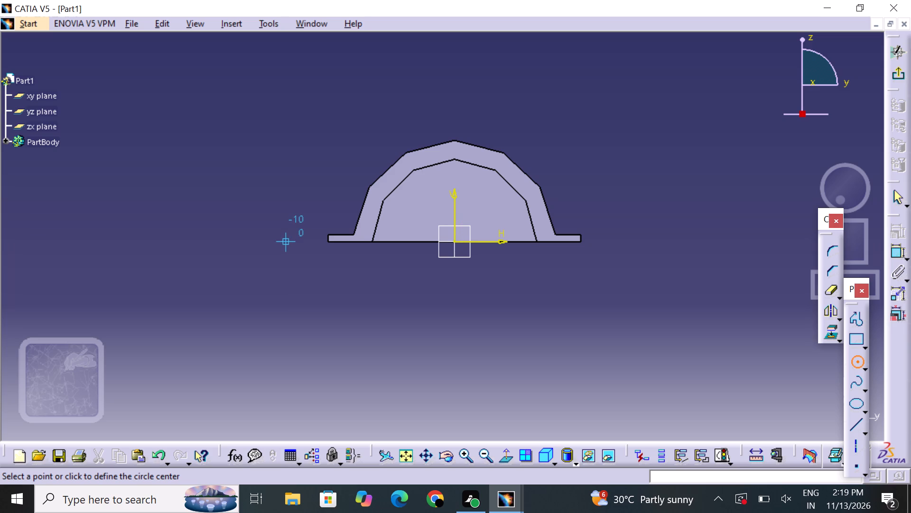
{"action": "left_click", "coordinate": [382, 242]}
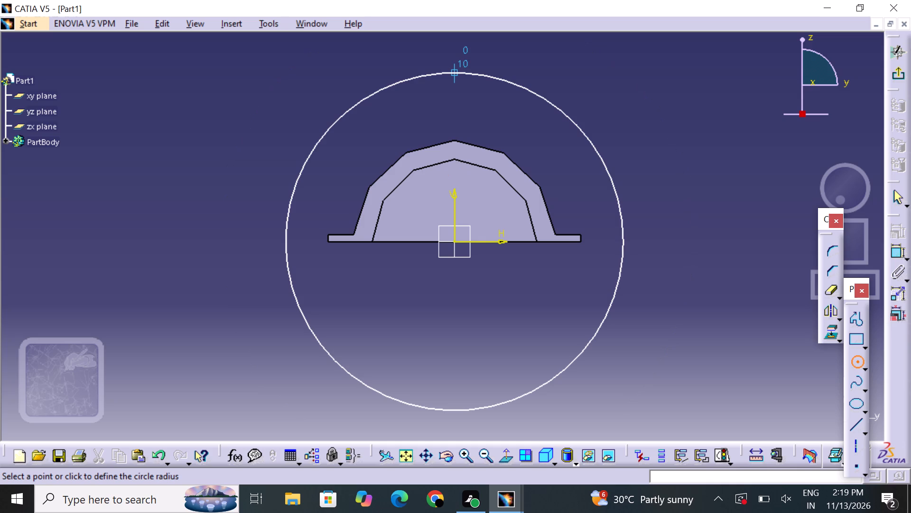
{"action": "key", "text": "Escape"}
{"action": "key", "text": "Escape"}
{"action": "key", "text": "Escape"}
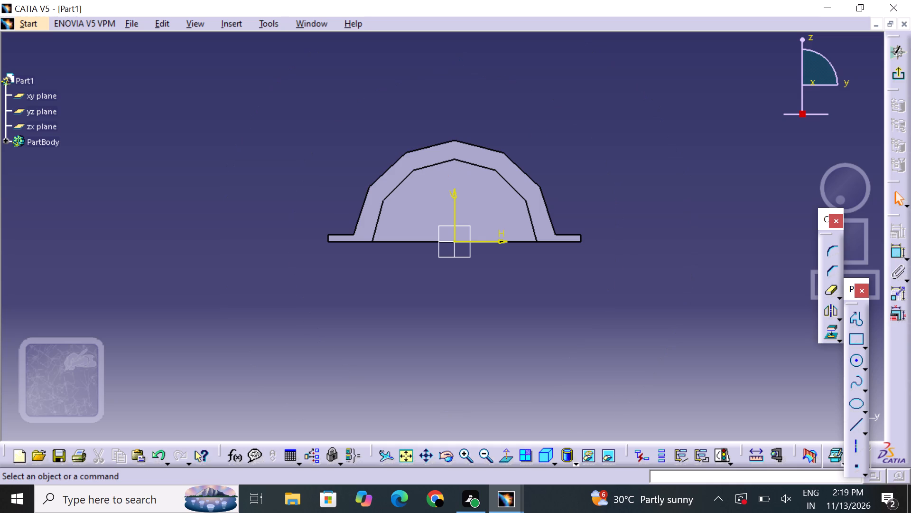
Sketch a circle of 10 mm radius centred on the sketch origin, enclosing the part's profile.
{"action": "left_click", "coordinate": [856, 356]}
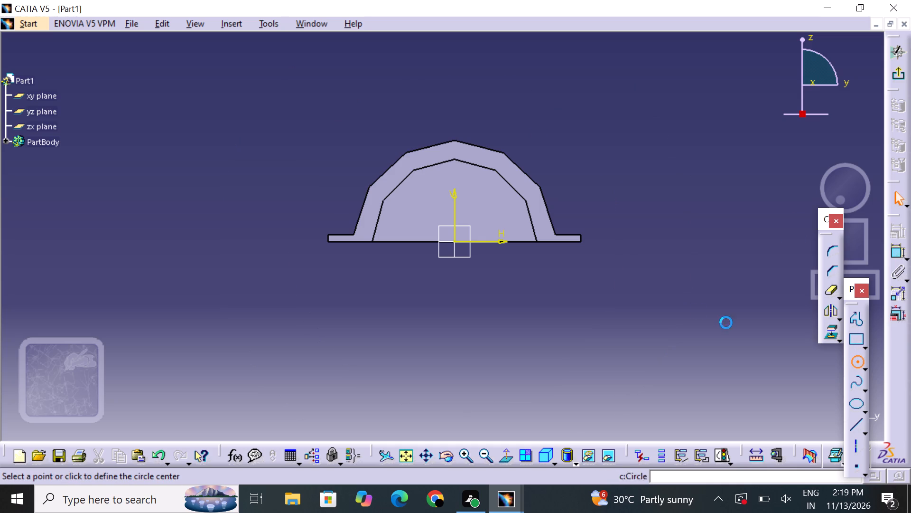
{"action": "left_click", "coordinate": [384, 242]}
{"action": "left_click", "coordinate": [573, 180]}
{"action": "left_click", "coordinate": [635, 264]}
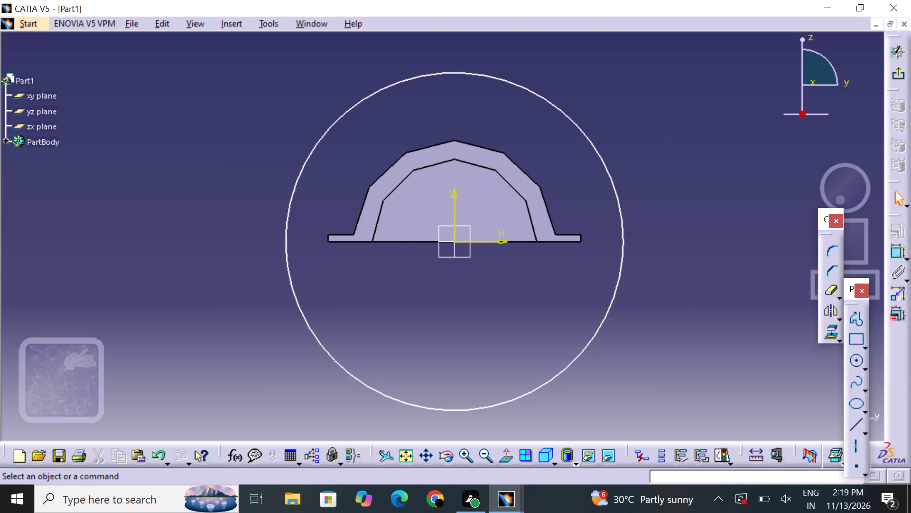
Draw a vertical line 10 mm long from the top of the circle down to the sketch origin.
{"action": "left_click", "coordinate": [861, 422]}
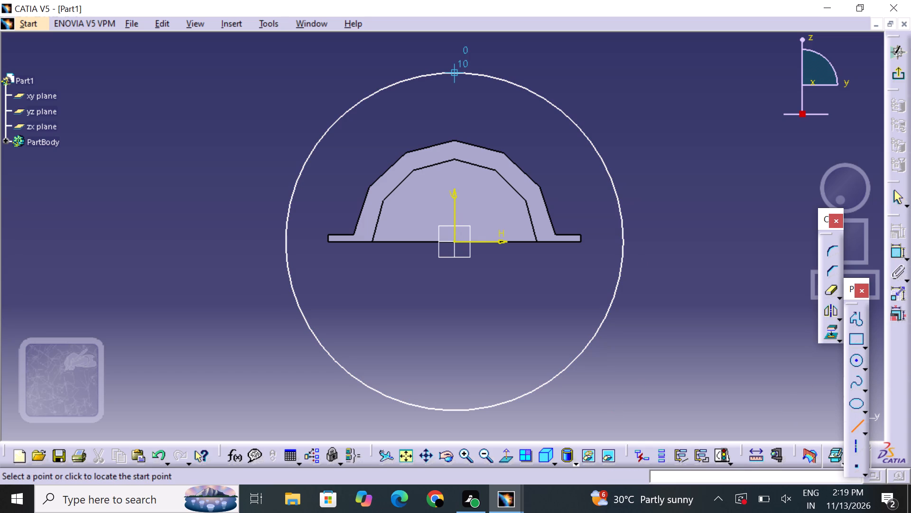
{"action": "left_click", "coordinate": [380, 50]}
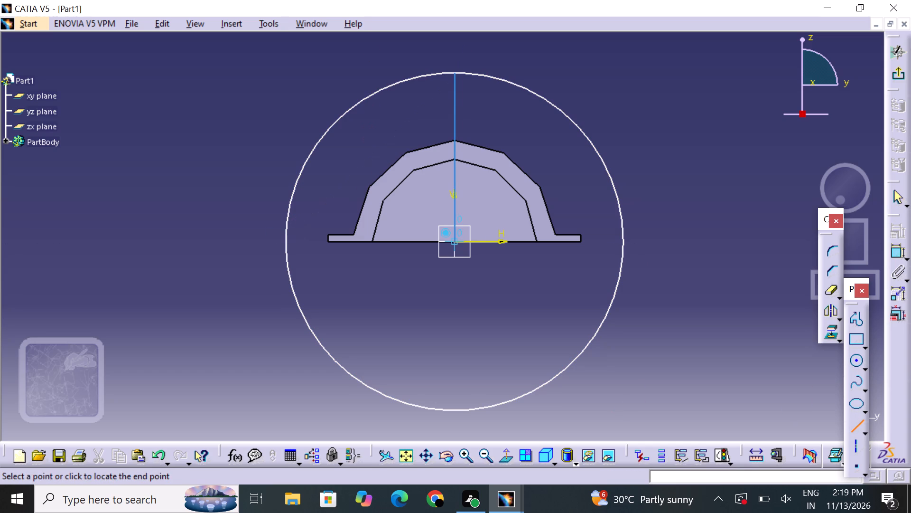
{"action": "left_click", "coordinate": [400, 272]}
{"action": "left_click", "coordinate": [480, 311]}
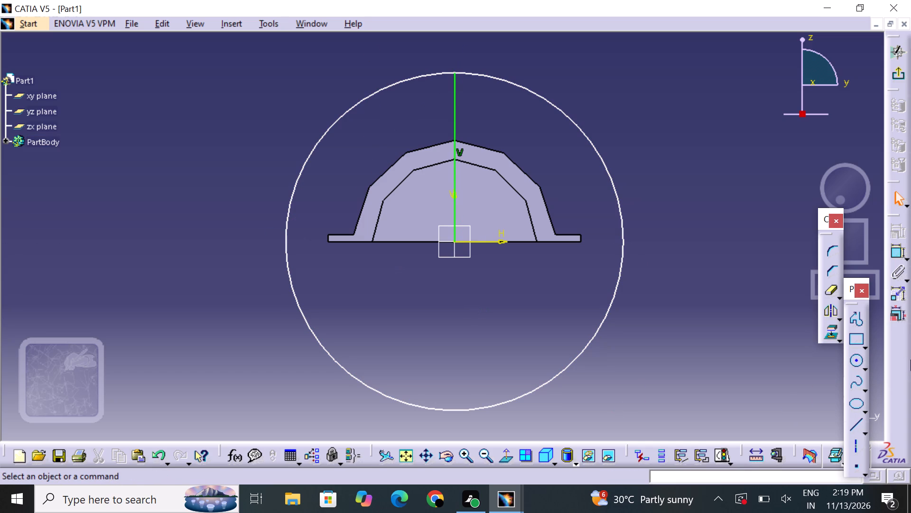
Draw a vertical line from (-10, 10) to (-10, -10) along the circle's left edge.
{"action": "left_click", "coordinate": [855, 418]}
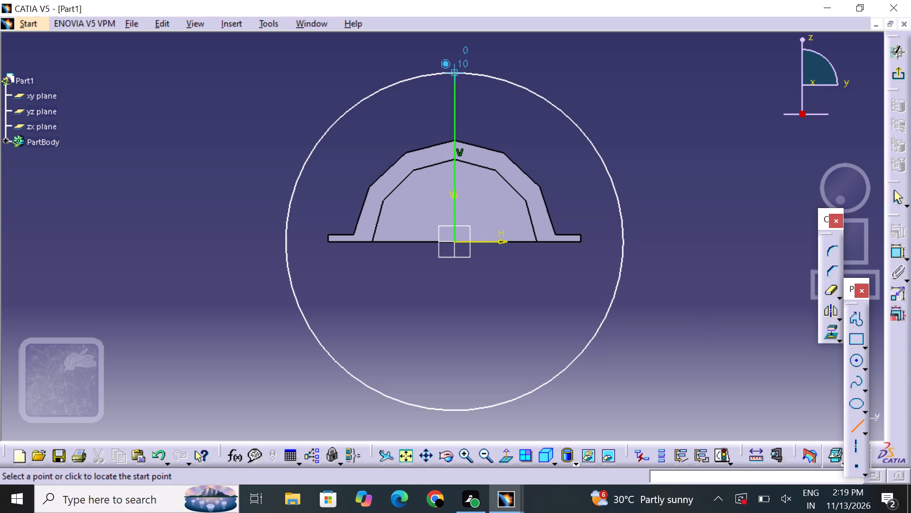
{"action": "left_click", "coordinate": [351, 55]}
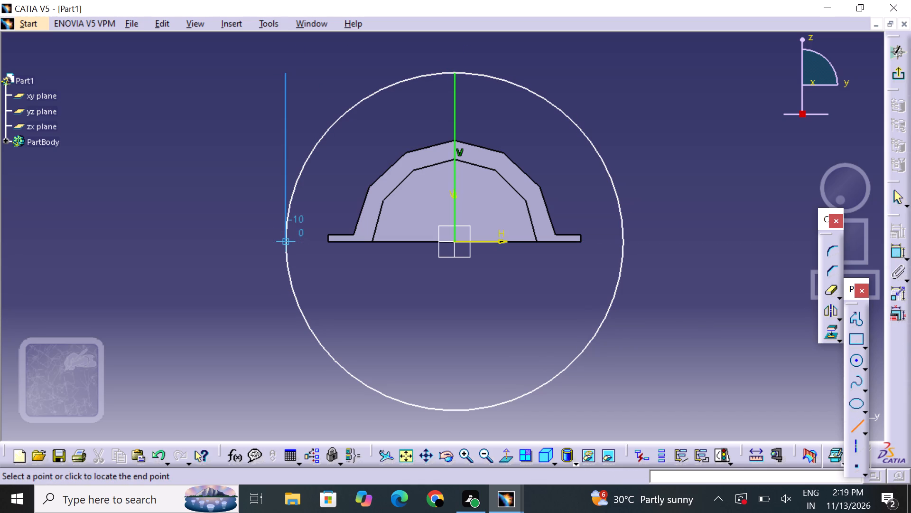
{"action": "left_click", "coordinate": [264, 341]}
{"action": "left_click", "coordinate": [472, 322]}
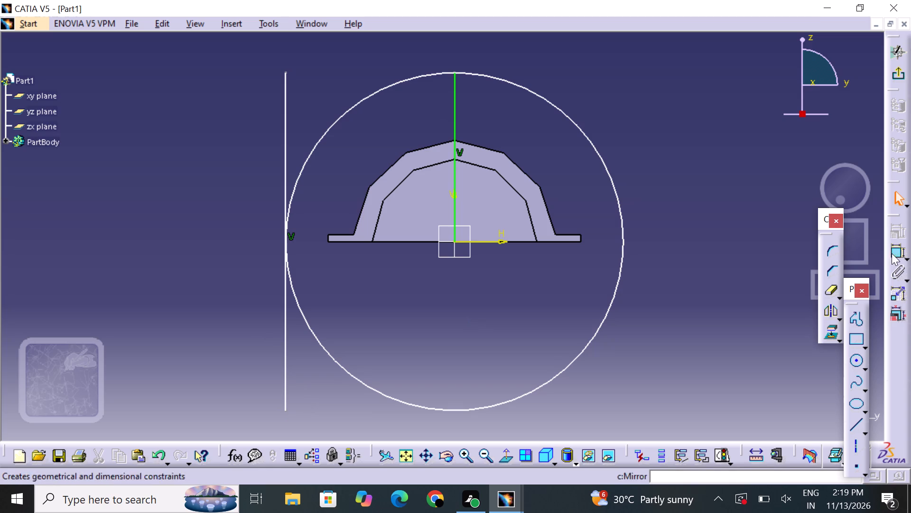
Dimension the horizontal distance between the vertical line along the circle's left edge and the vertical line through the origin.
{"action": "left_click", "coordinate": [892, 253]}
{"action": "left_click", "coordinate": [282, 190]}
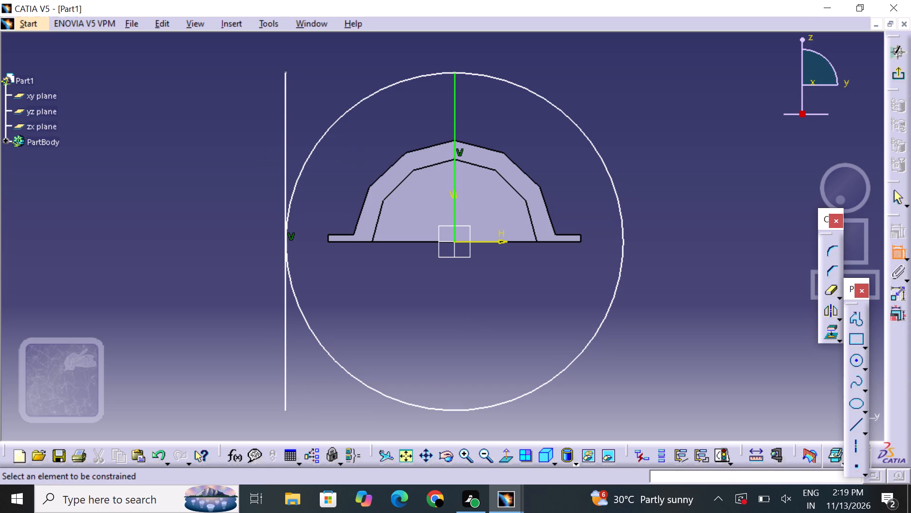
{"action": "left_click", "coordinate": [287, 185]}
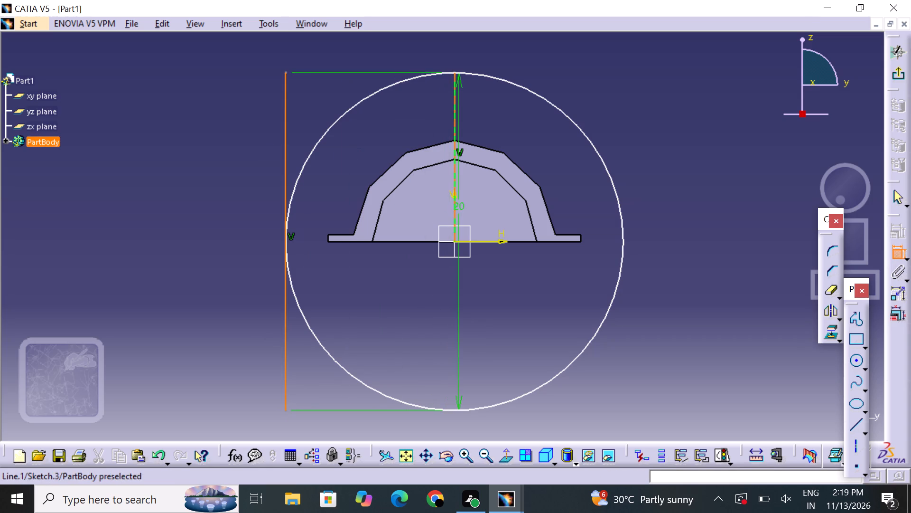
{"action": "left_click", "coordinate": [453, 212]}
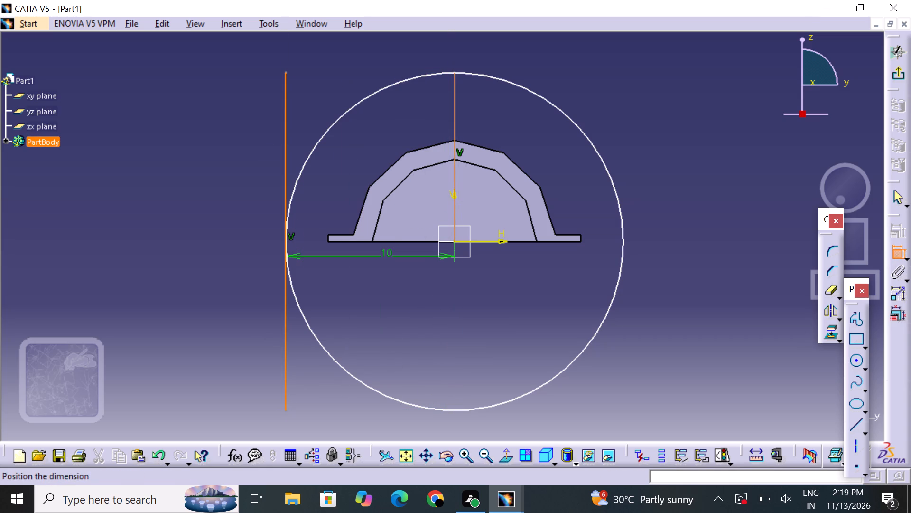
{"action": "left_click", "coordinate": [384, 260]}
Set the distance between the two vertical lines to 6.15 mm.
{"action": "double_click", "coordinate": [388, 256]}
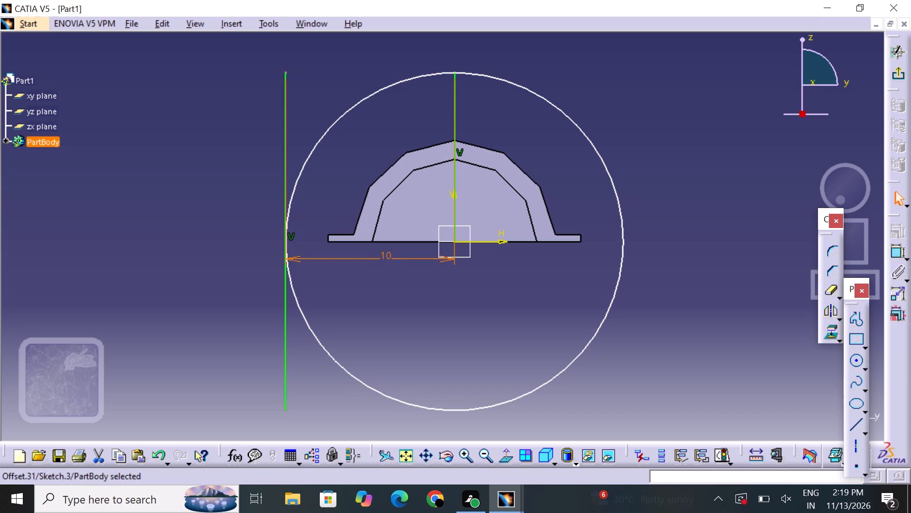
{"action": "left_click", "coordinate": [388, 256]}
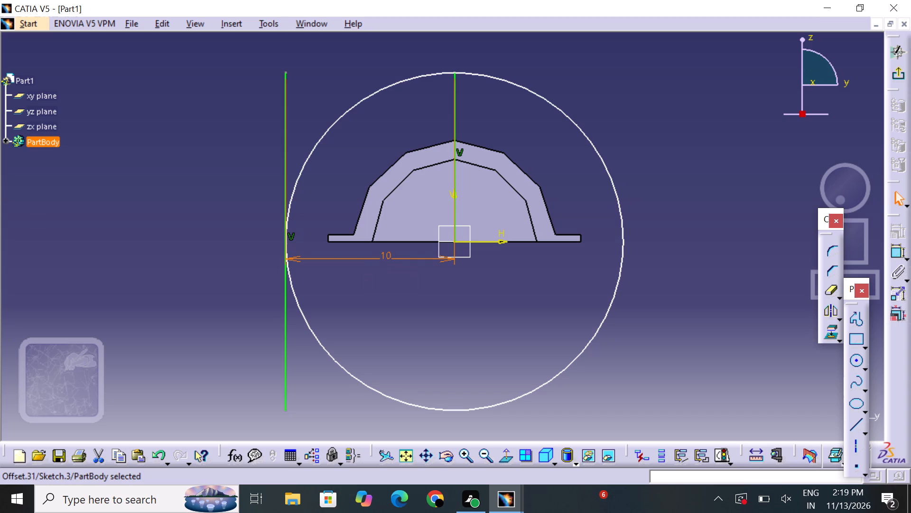
{"action": "double_click", "coordinate": [388, 256]}
{"action": "key", "text": "BackSpace"}
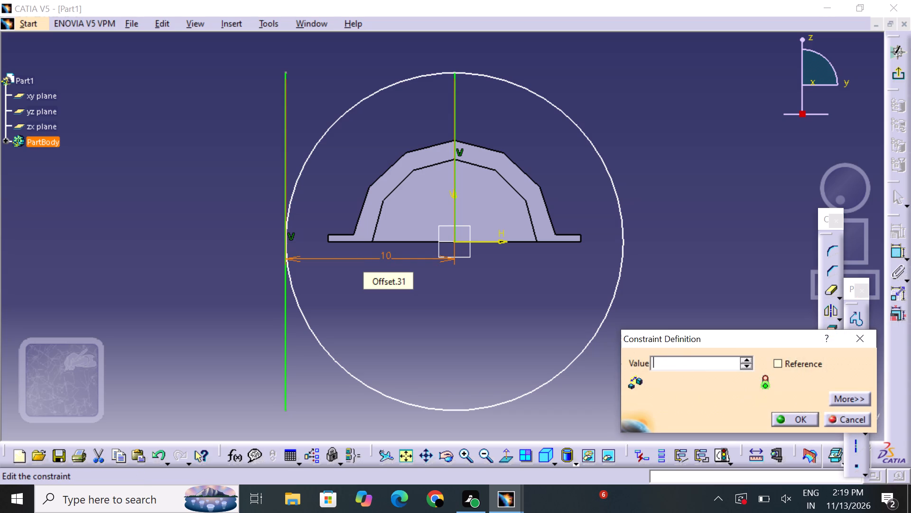
{"action": "type", "text": "6."}
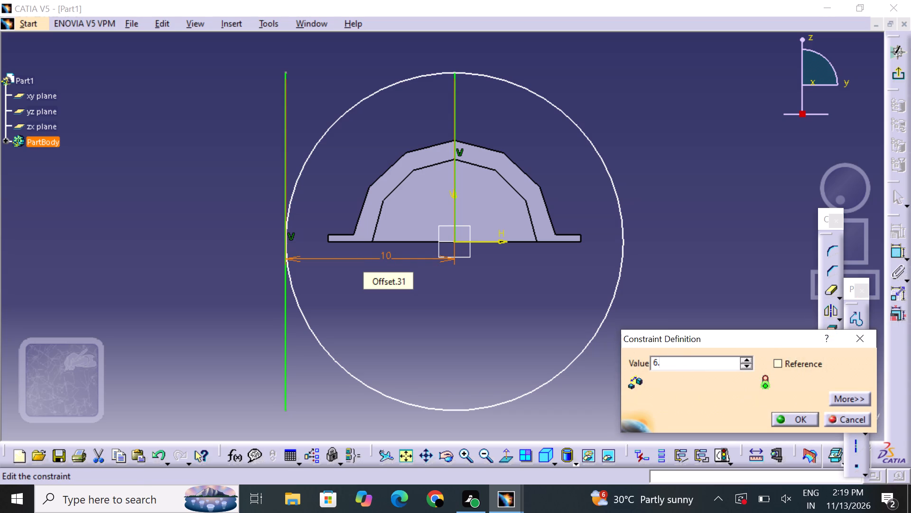
{"action": "key", "text": "5"}
{"action": "key", "text": "BackSpace"}
{"action": "type", "text": "15"}
{"action": "key", "text": "Return"}
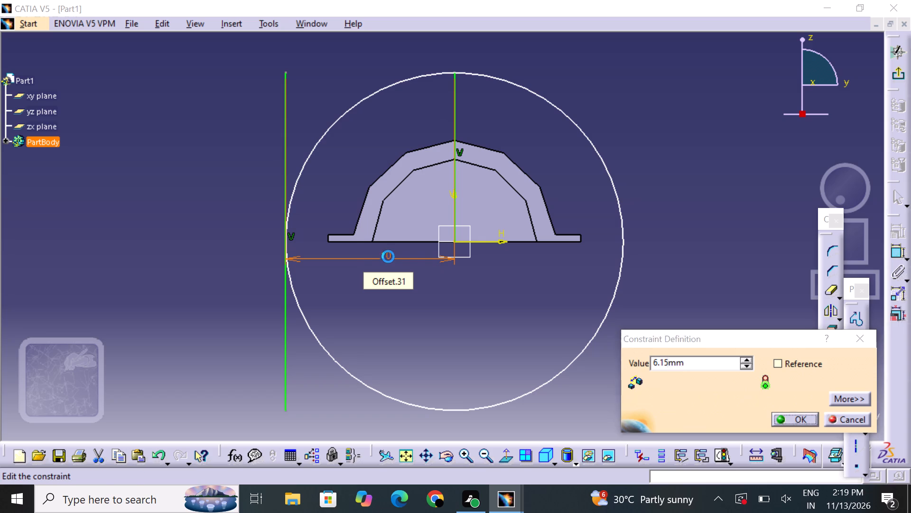
{"action": "left_click", "coordinate": [528, 360]}
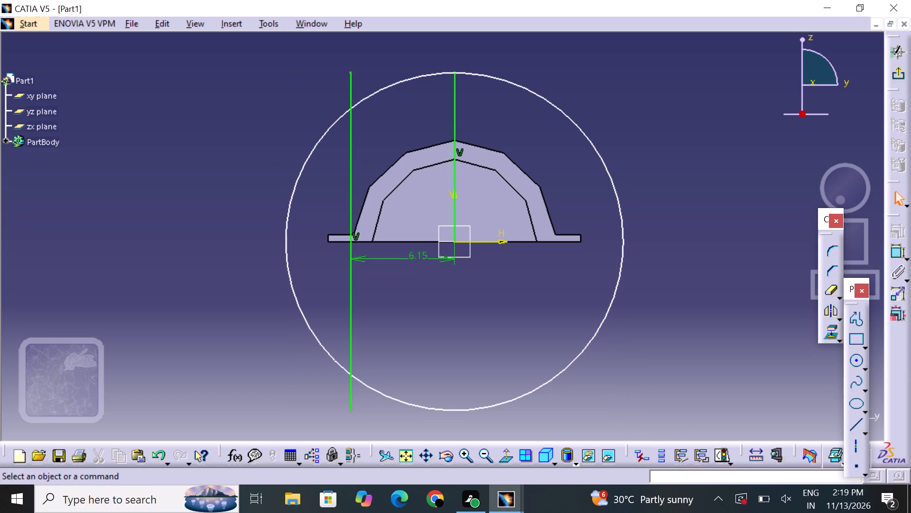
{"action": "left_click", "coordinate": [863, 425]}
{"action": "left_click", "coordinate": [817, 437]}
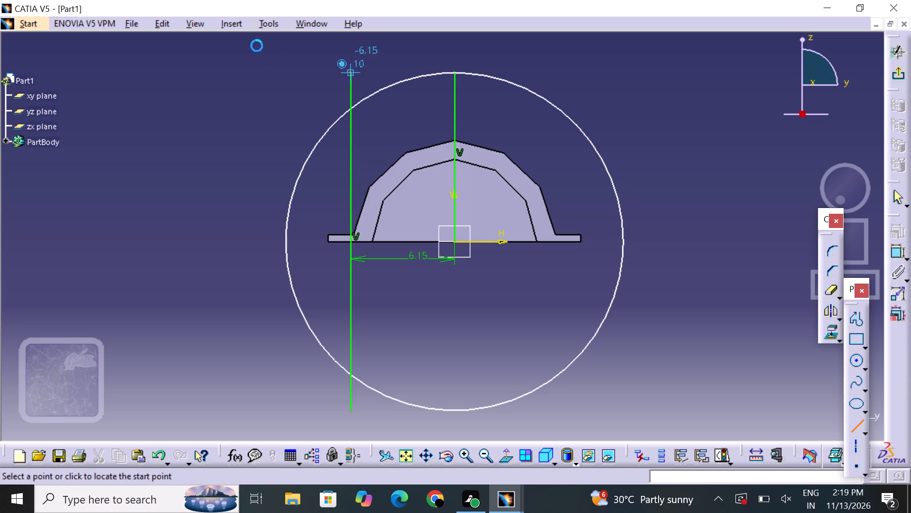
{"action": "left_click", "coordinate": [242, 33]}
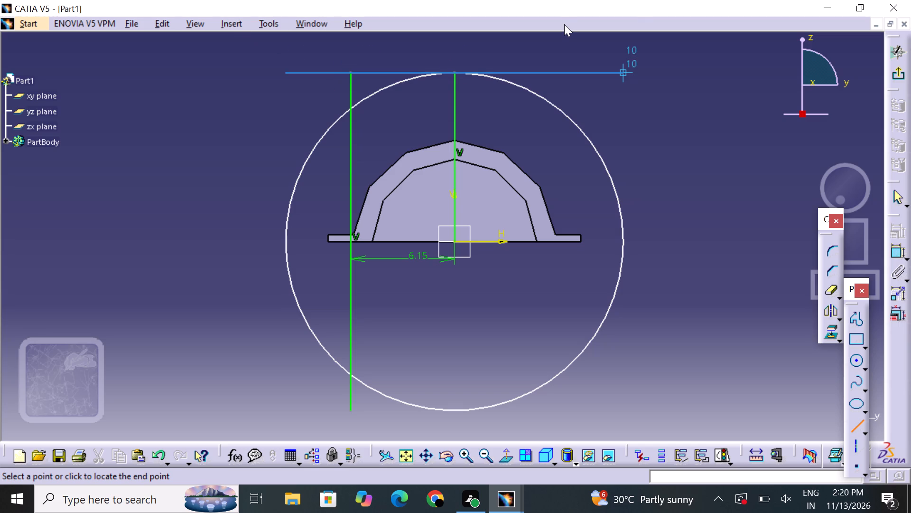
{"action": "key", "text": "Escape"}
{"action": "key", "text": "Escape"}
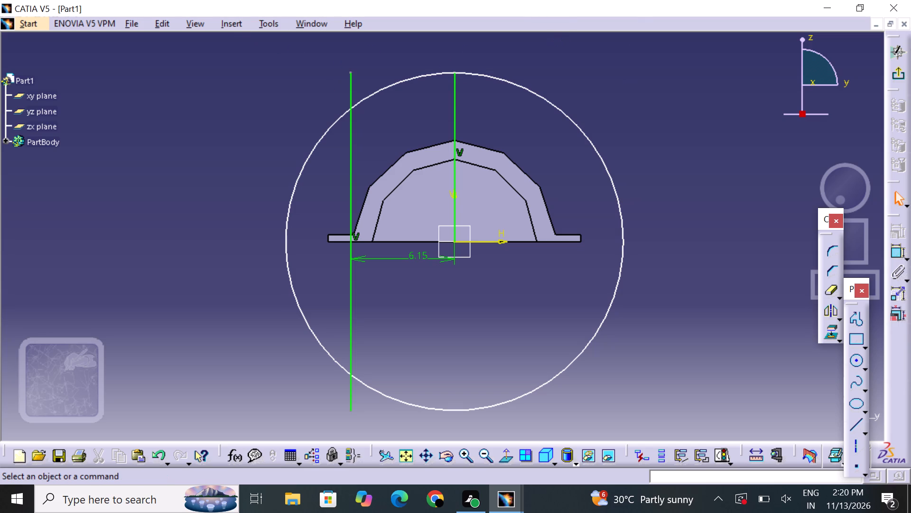
Draw a horizontal line about 40 mm long, centred above the circle and about 10 mm clear of its top.
{"action": "left_click", "coordinate": [485, 450]}
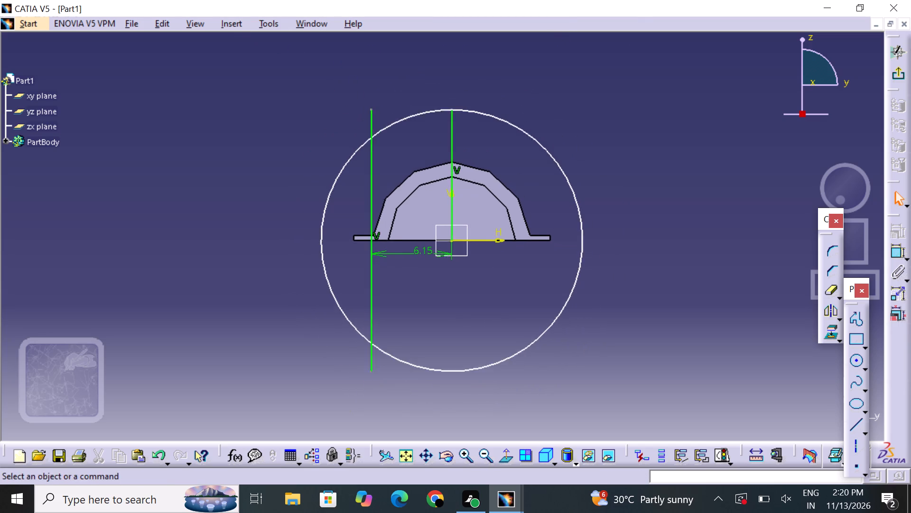
{"action": "left_click", "coordinate": [854, 421]}
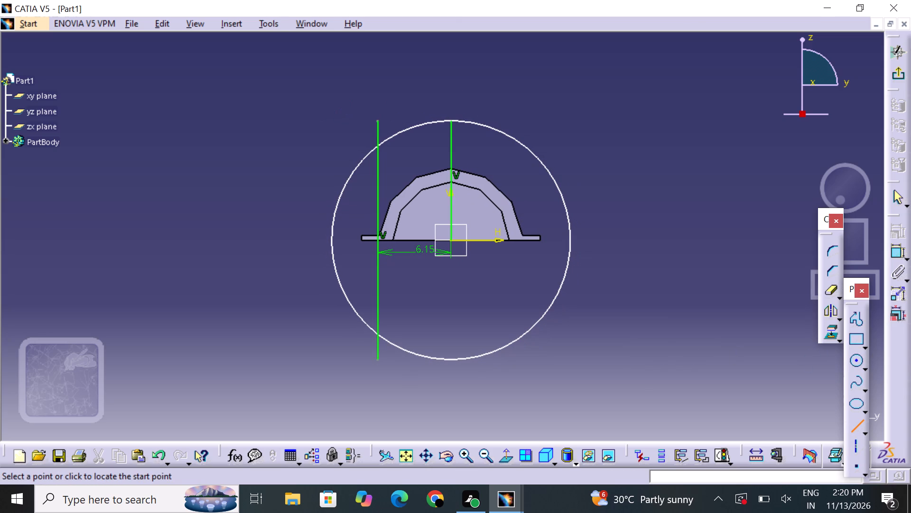
{"action": "left_click", "coordinate": [265, 59]}
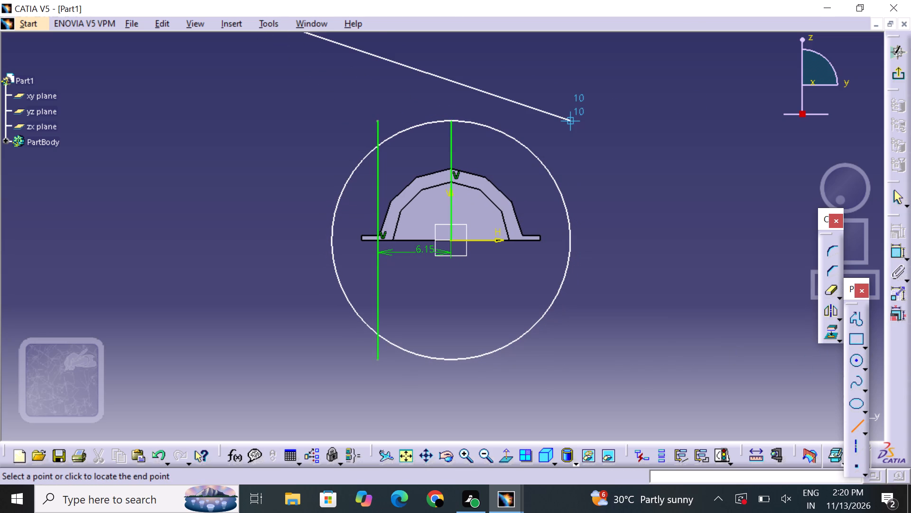
{"action": "left_click", "coordinate": [653, 56]}
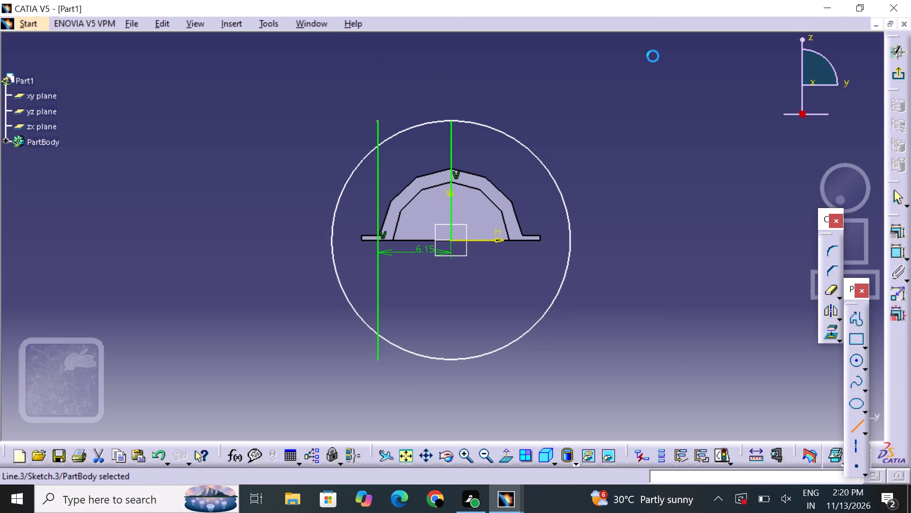
{"action": "middle_click_drag", "start_coordinate": [614, 144], "coordinate": [618, 243]}
{"action": "left_click", "coordinate": [624, 234]}
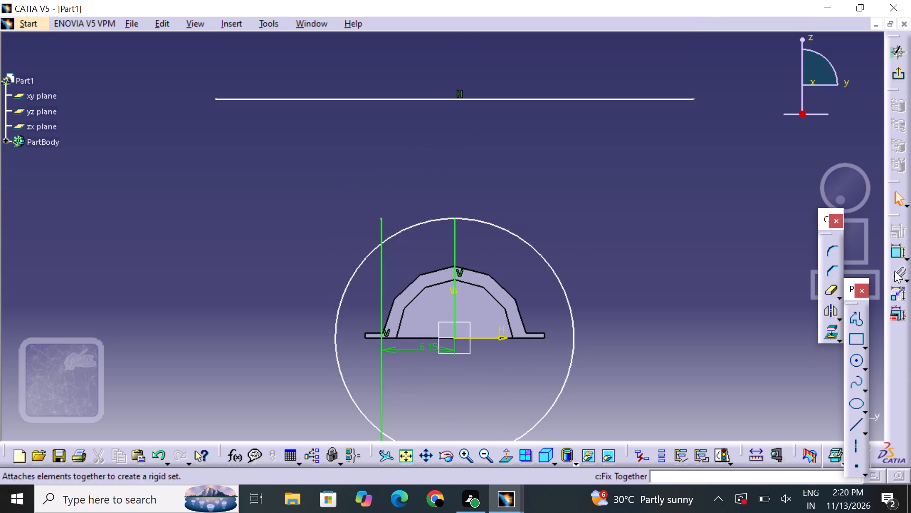
Constrain the circle around the part tangent to the horizontal line above it.
{"action": "left_click", "coordinate": [898, 250]}
{"action": "left_click", "coordinate": [349, 98]}
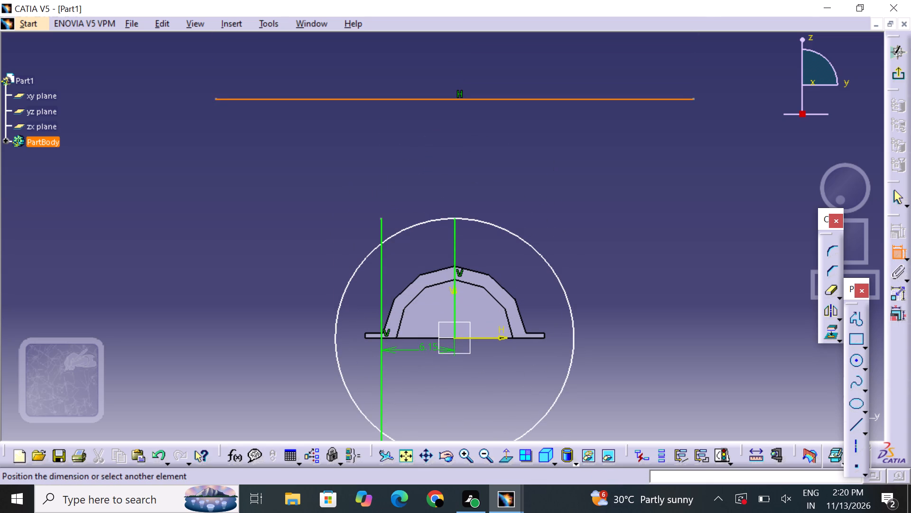
{"action": "left_click", "coordinate": [416, 224]}
{"action": "right_click", "coordinate": [417, 210]}
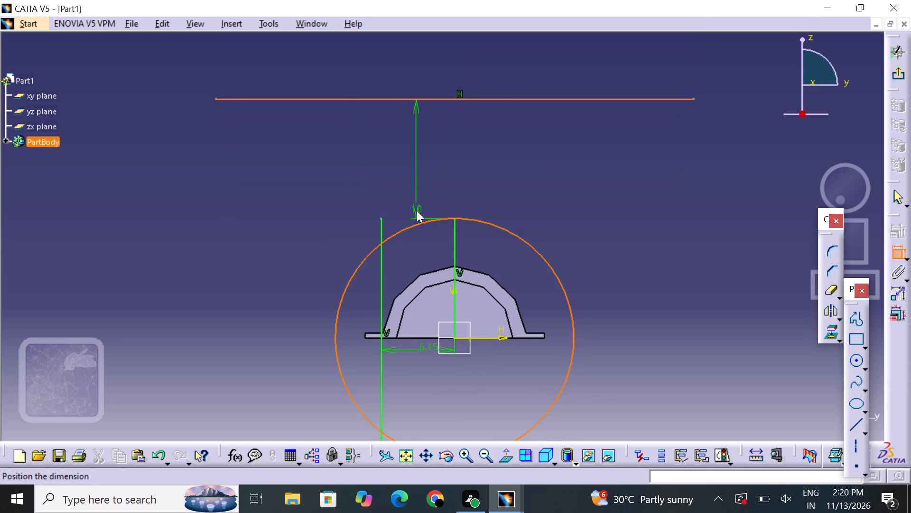
{"action": "left_click", "coordinate": [457, 268]}
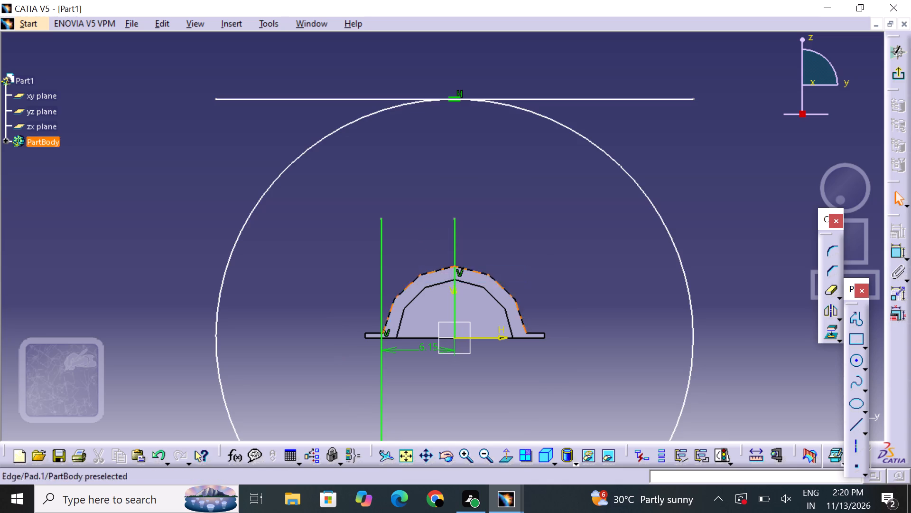
Dimension the diameter of the circle around the part and open that dimension for editing.
{"action": "middle_click_drag", "start_coordinate": [526, 237], "coordinate": [543, 163]}
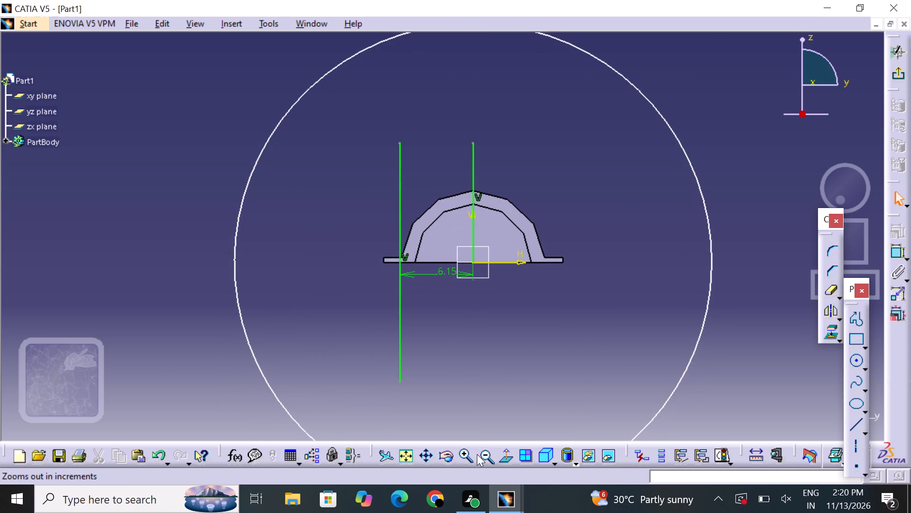
{"action": "left_click", "coordinate": [477, 455]}
{"action": "left_click", "coordinate": [489, 458]}
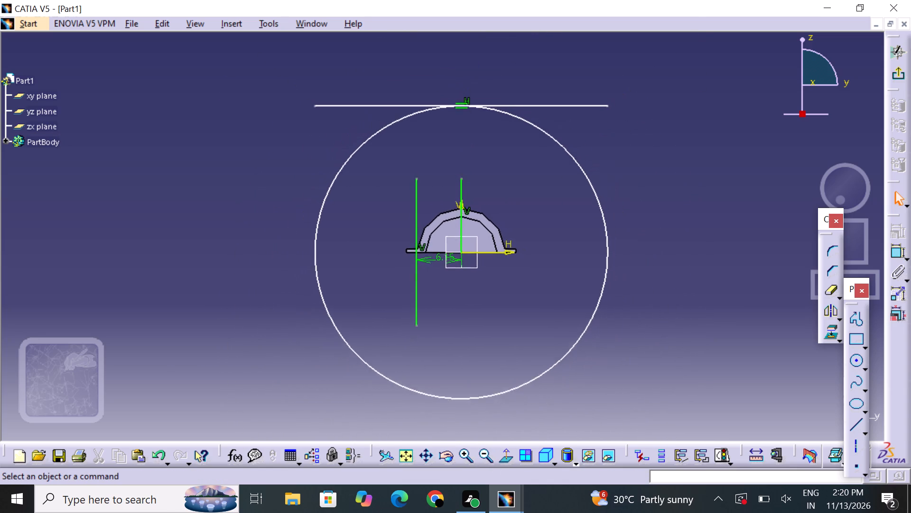
{"action": "middle_click_drag", "start_coordinate": [531, 302], "coordinate": [538, 321]}
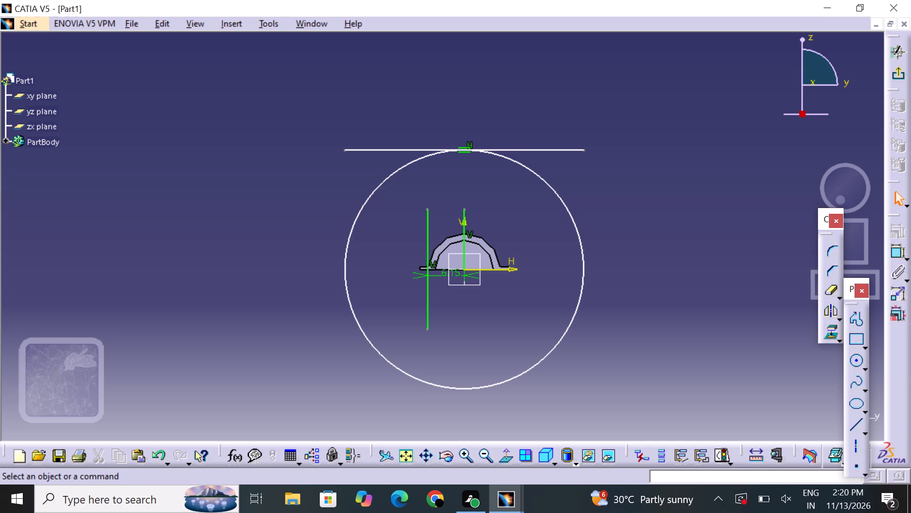
{"action": "left_click_drag", "start_coordinate": [897, 254], "coordinate": [890, 255]}
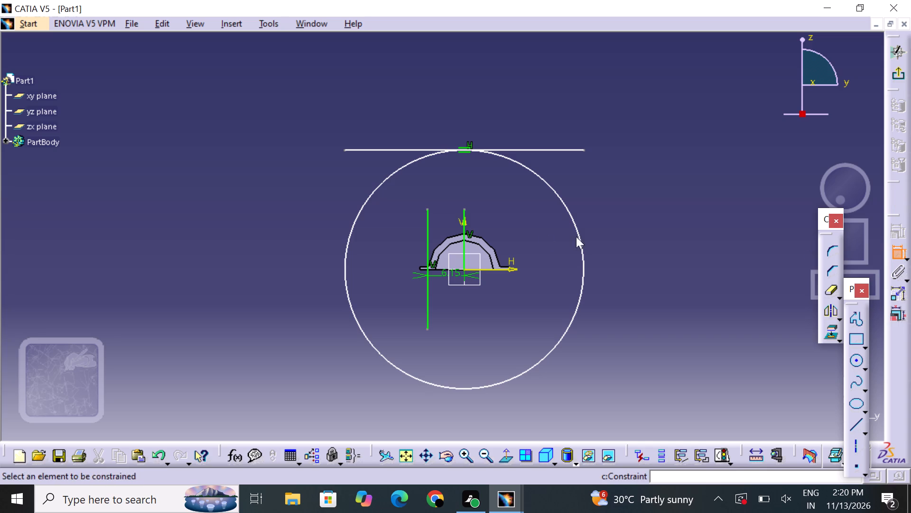
{"action": "left_click", "coordinate": [569, 214]}
{"action": "left_click", "coordinate": [670, 233]}
{"action": "double_click", "coordinate": [665, 231]}
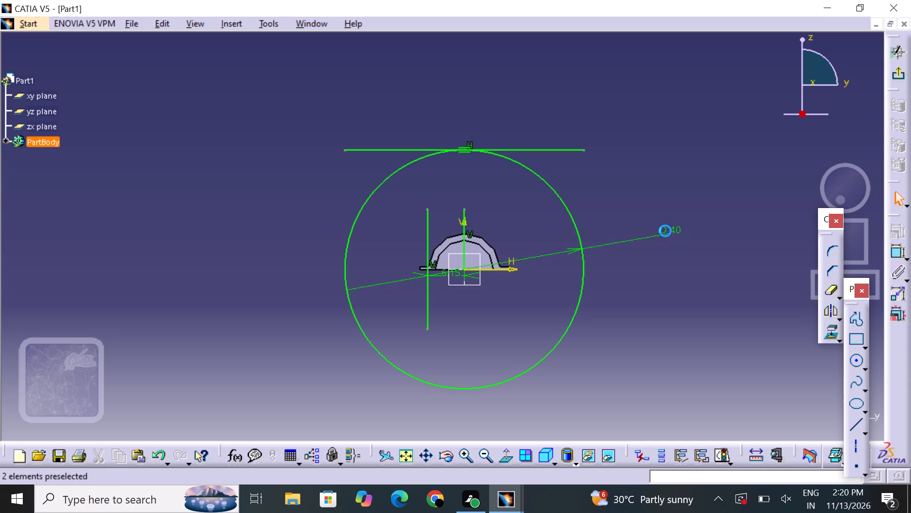
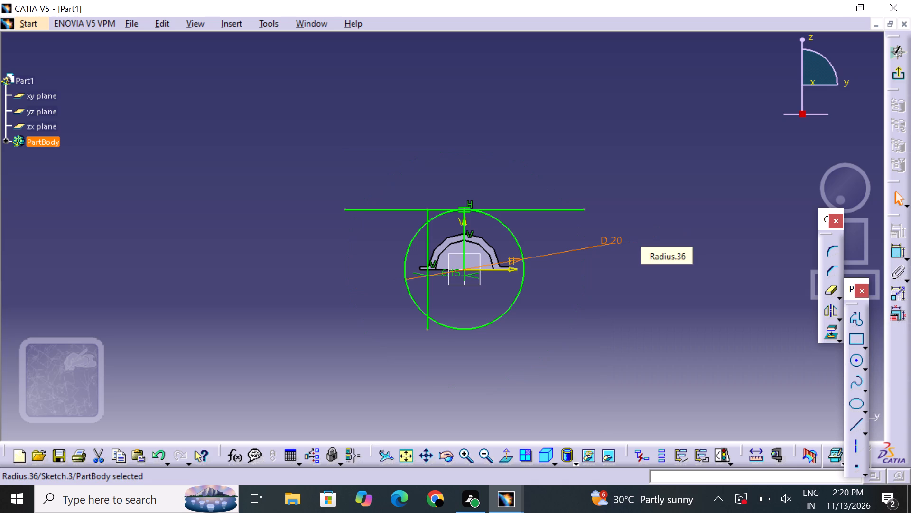
Quick-trim the horizontal line's overhang beyond the left vertical line and that vertical line's lower end below the circle.
{"action": "left_click", "coordinate": [606, 300]}
{"action": "triple_click", "coordinate": [471, 452]}
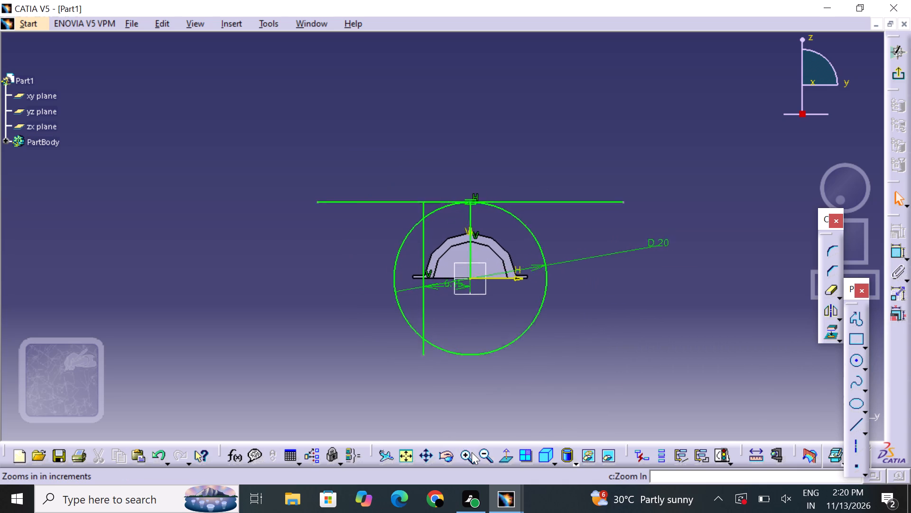
{"action": "triple_click", "coordinate": [472, 452]}
{"action": "middle_click_drag", "start_coordinate": [635, 310], "coordinate": [614, 221]}
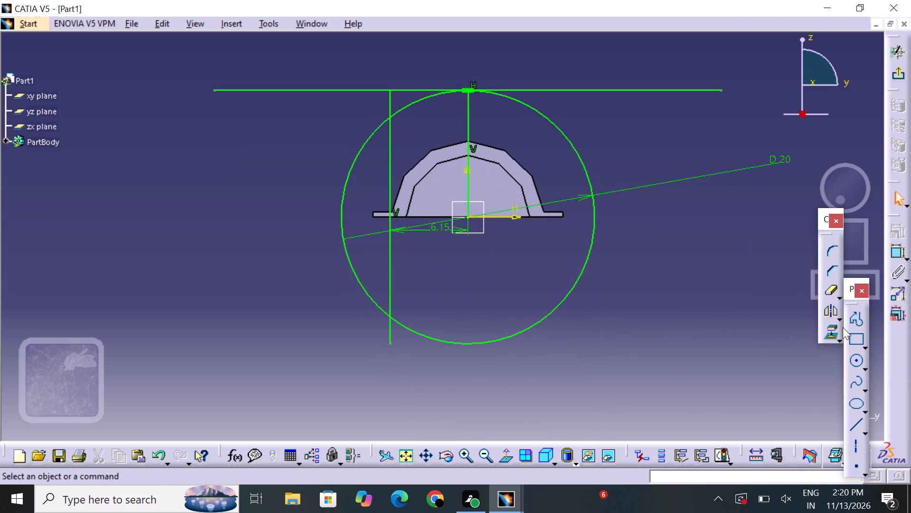
{"action": "double_click", "coordinate": [833, 288]}
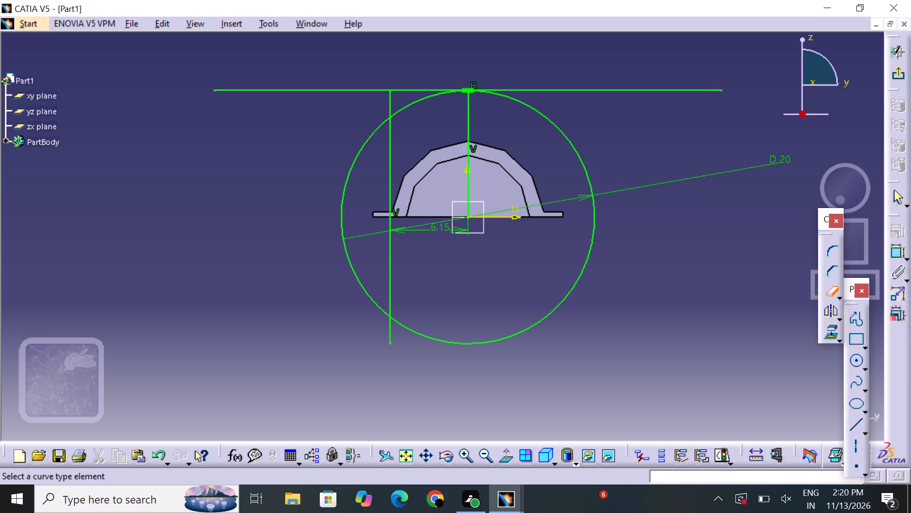
{"action": "left_click", "coordinate": [341, 90]}
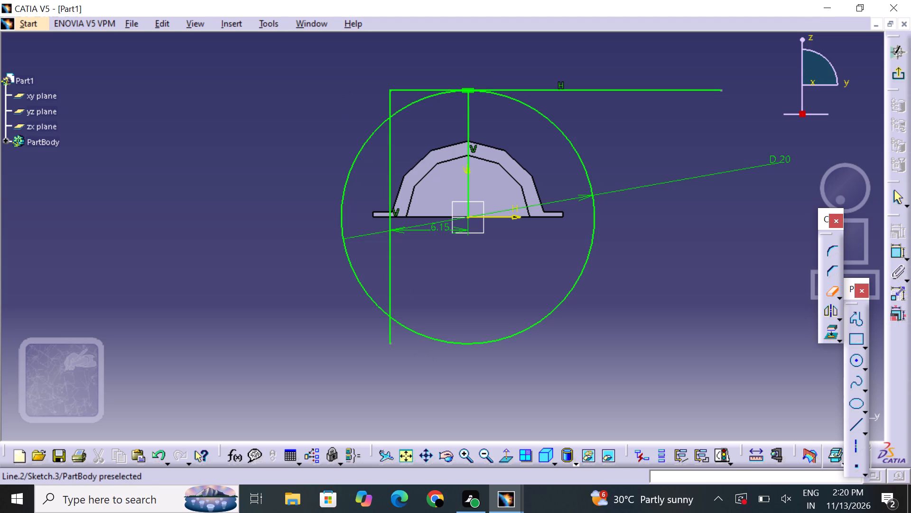
{"action": "left_click", "coordinate": [389, 324]}
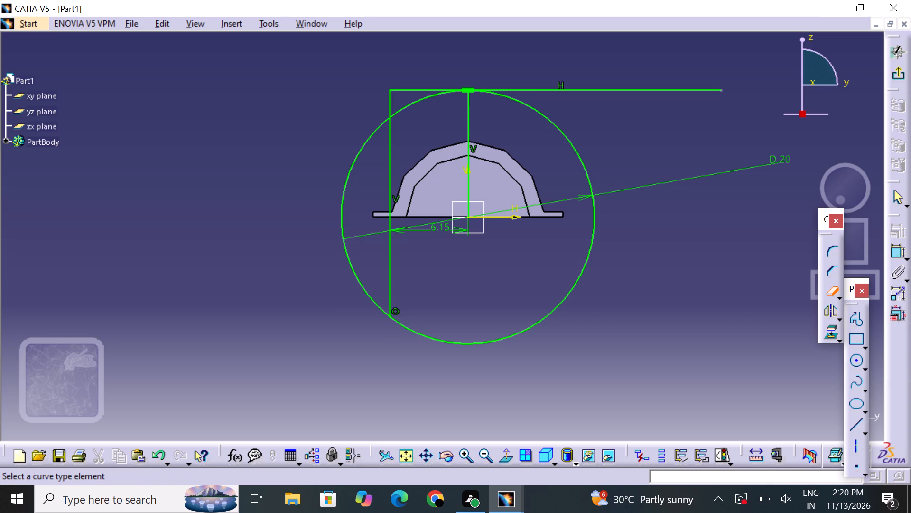
{"action": "left_click", "coordinate": [828, 289]}
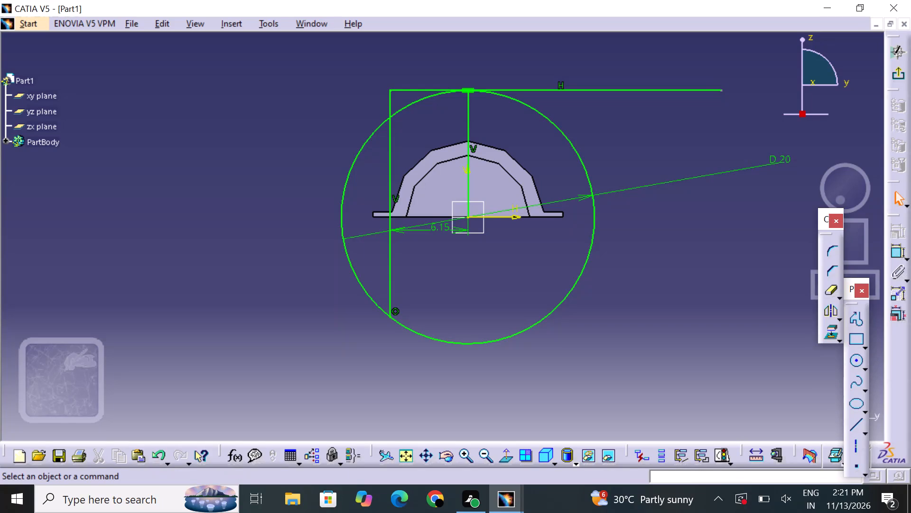
Draw a horizontal axis line about 30 mm long through the circle's centre, starting on the circle's left side and ending beyond its right side.
{"action": "left_click", "coordinate": [861, 461]}
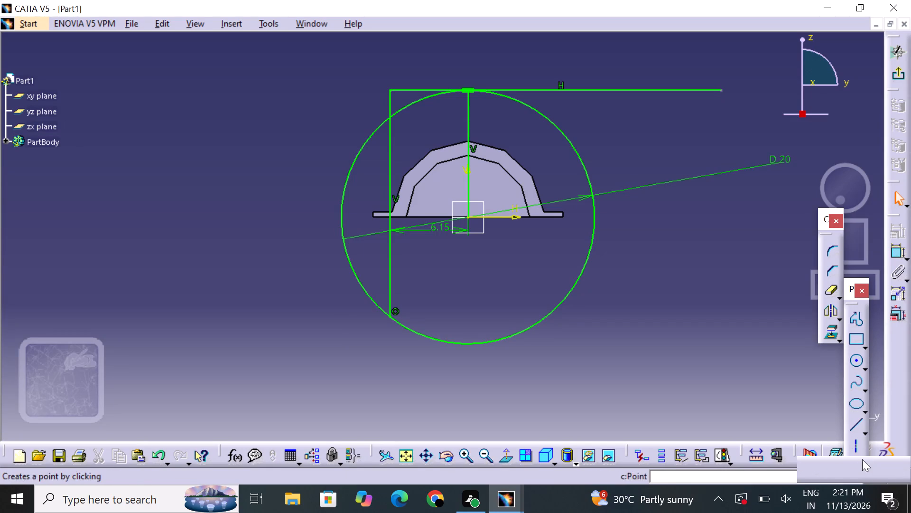
{"action": "left_click", "coordinate": [855, 450]}
{"action": "left_click", "coordinate": [855, 446]}
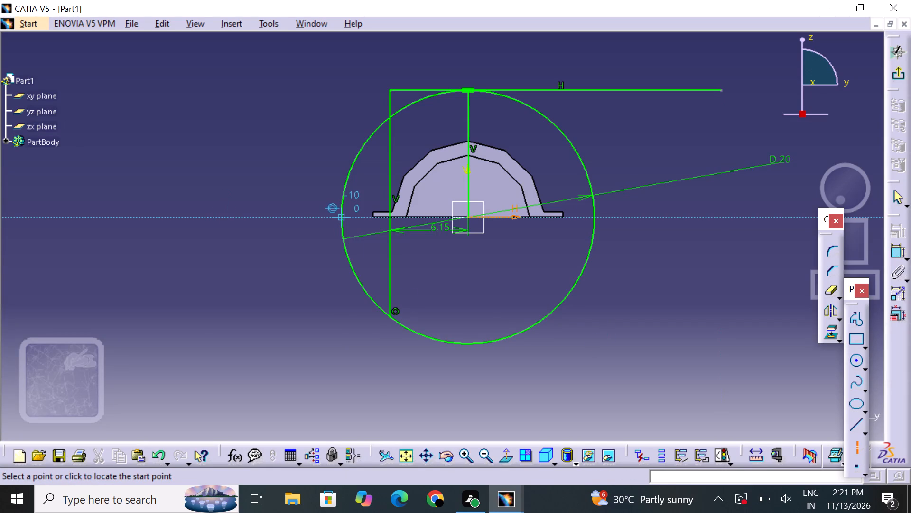
{"action": "left_click", "coordinate": [284, 215]}
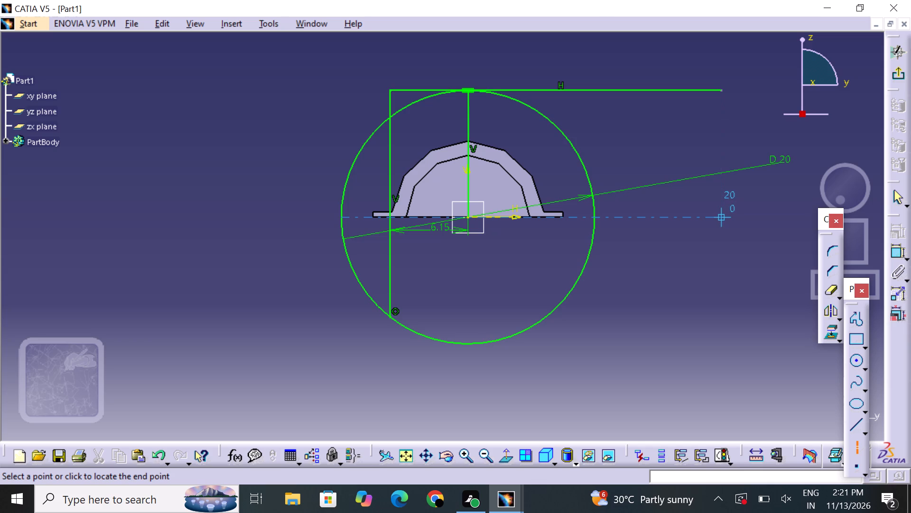
{"action": "left_click", "coordinate": [665, 227]}
{"action": "left_click", "coordinate": [656, 273]}
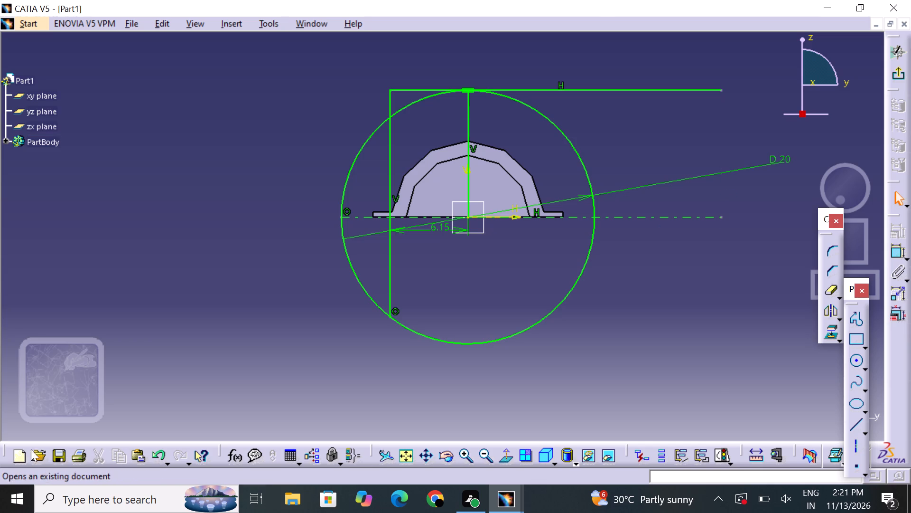
Quick-trim away the circle's half below the axis line and the arc portion outside the left vertical line.
{"action": "middle_click_drag", "start_coordinate": [147, 282], "coordinate": [105, 283]}
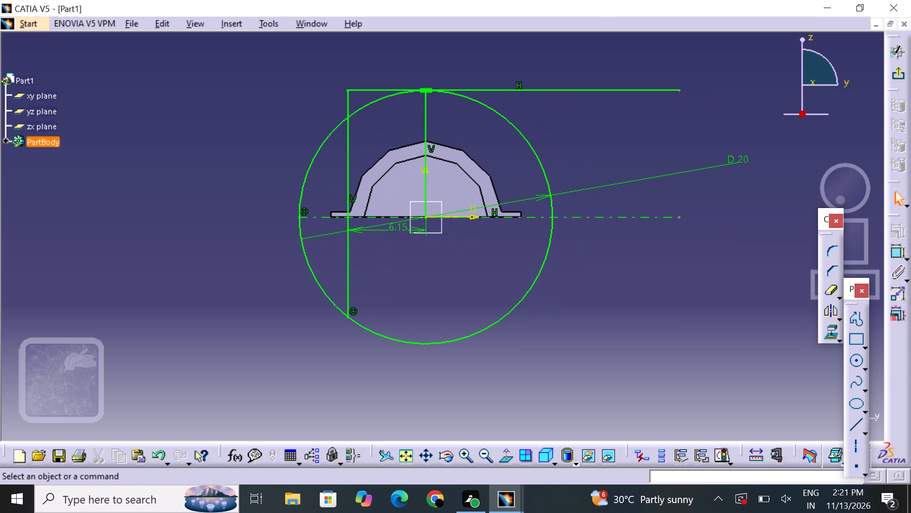
{"action": "double_click", "coordinate": [835, 294]}
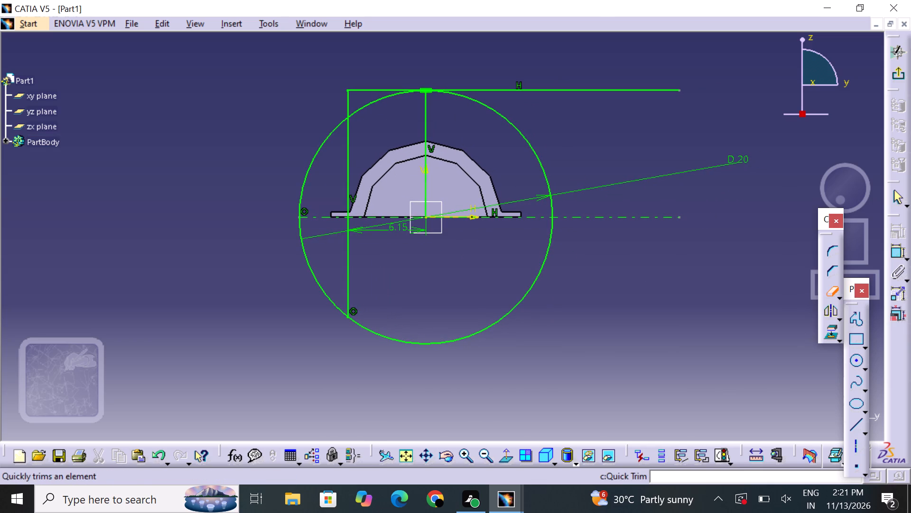
{"action": "left_click", "coordinate": [333, 304]}
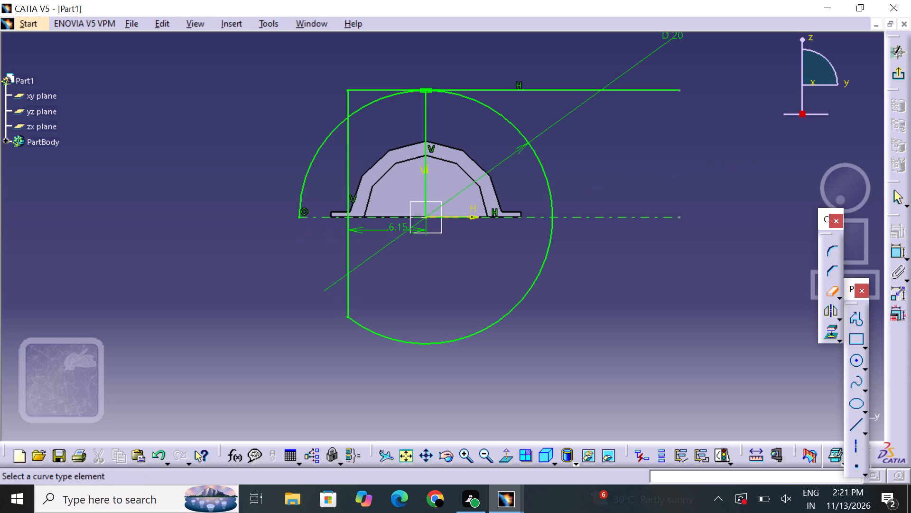
{"action": "left_click", "coordinate": [407, 344]}
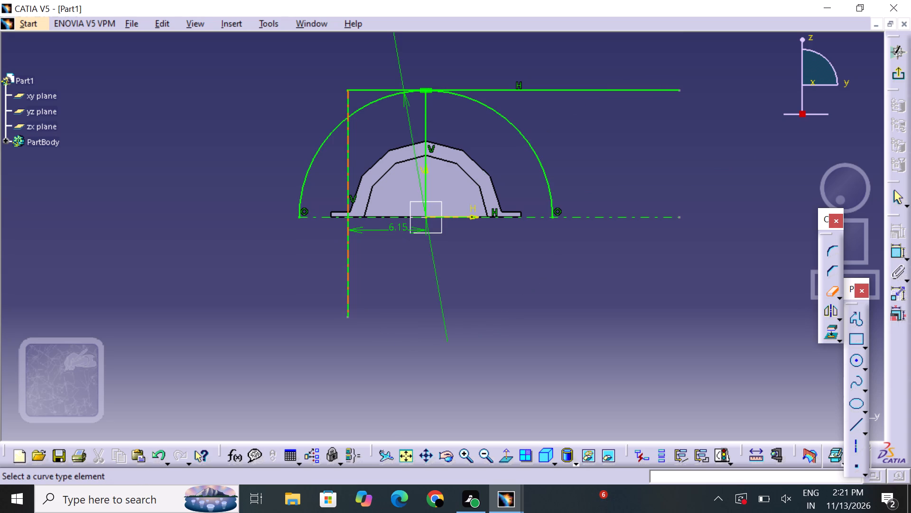
{"action": "left_click", "coordinate": [314, 164]}
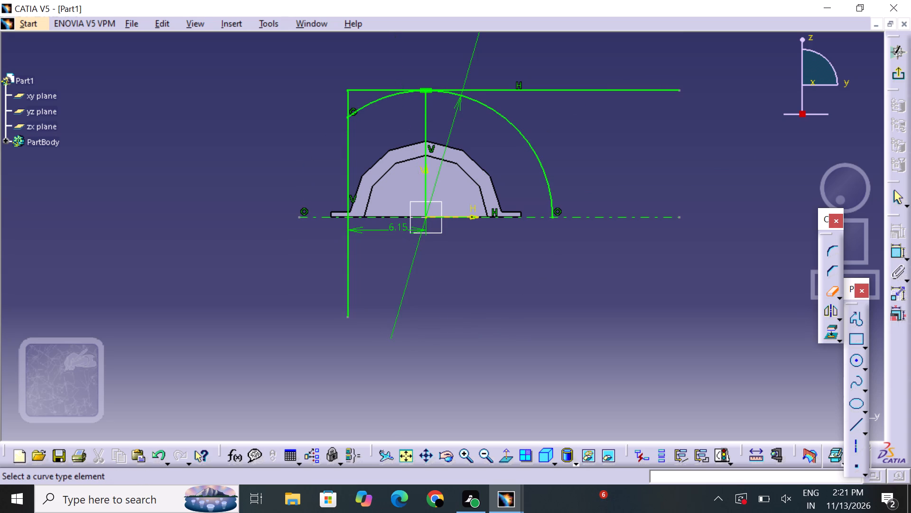
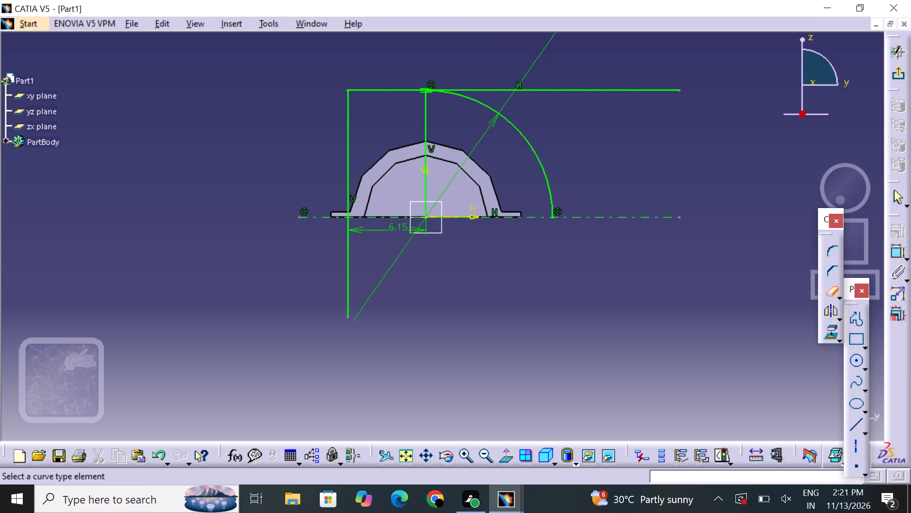
Quick-trim the horizontal line's overhang beyond the centre vertical line and remove that centre vertical line.
{"action": "left_click", "coordinate": [534, 91]}
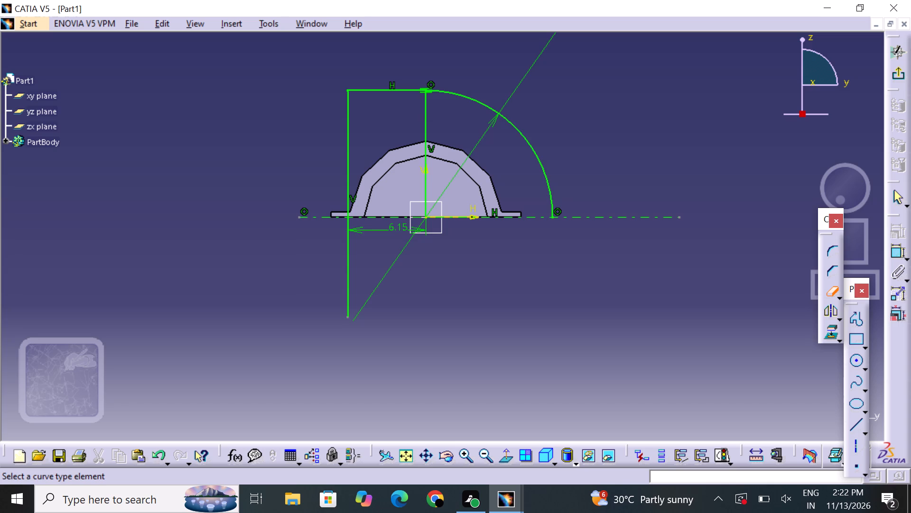
{"action": "left_click", "coordinate": [460, 449]}
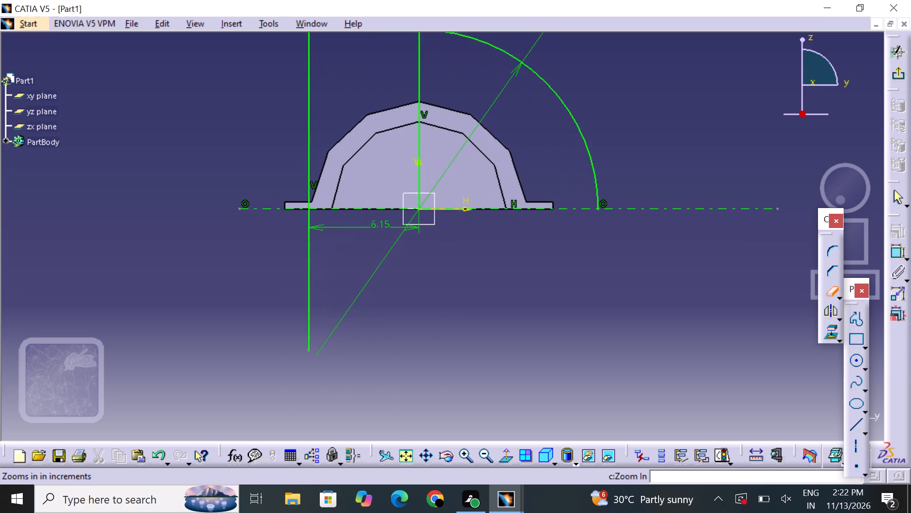
{"action": "middle_click_drag", "start_coordinate": [458, 126], "coordinate": [470, 237]}
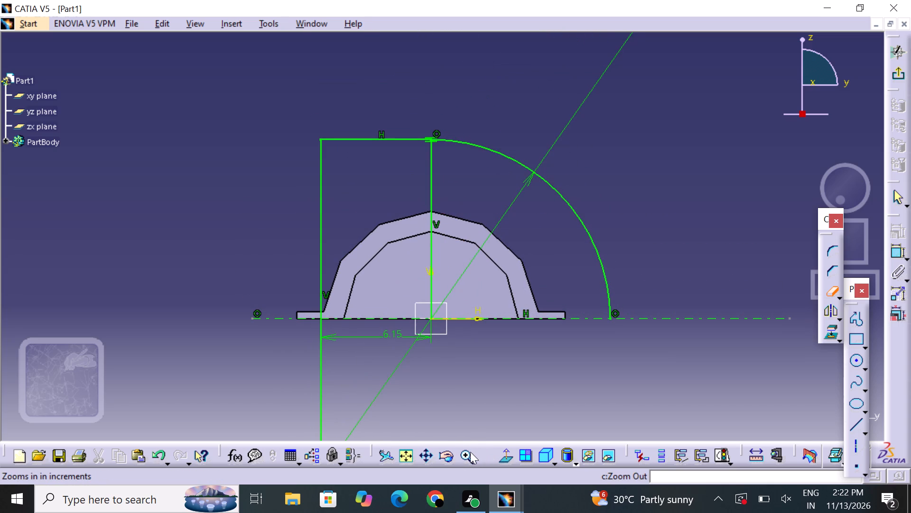
{"action": "double_click", "coordinate": [468, 452]}
{"action": "left_click", "coordinate": [467, 453]}
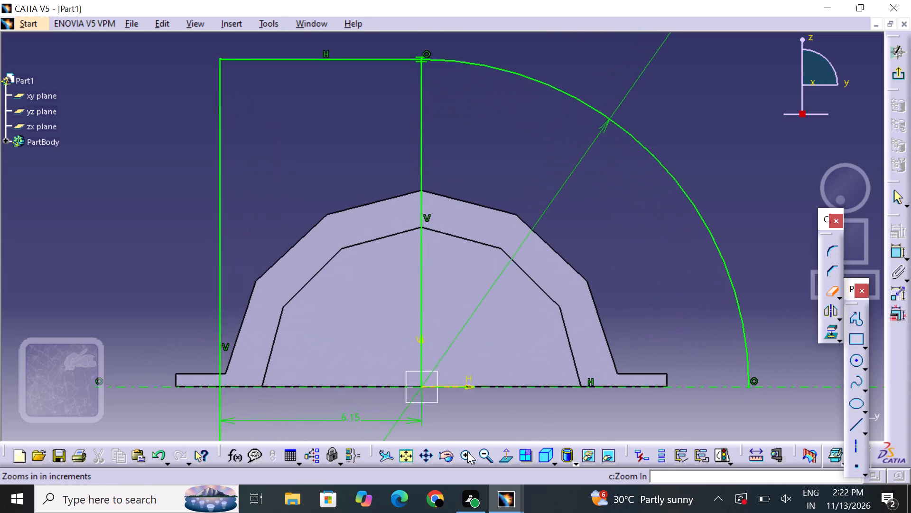
{"action": "left_click", "coordinate": [418, 155]}
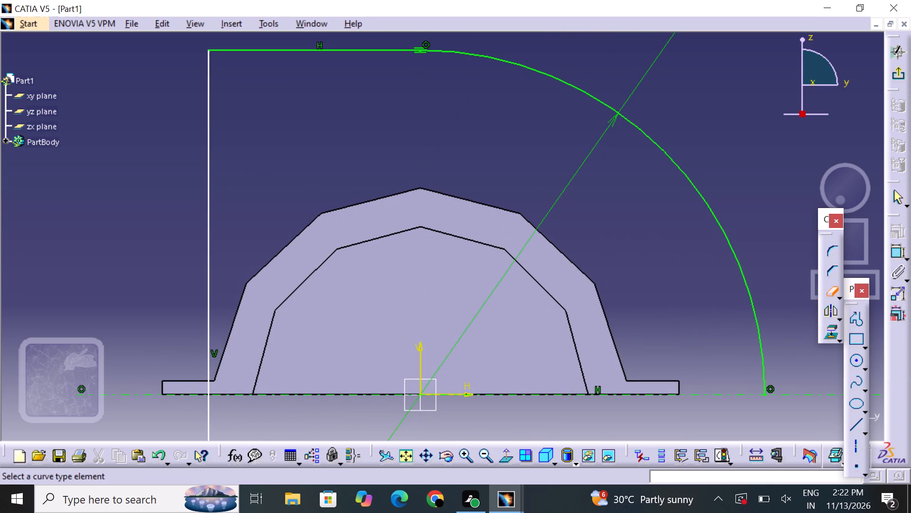
{"action": "right_click", "coordinate": [418, 155]}
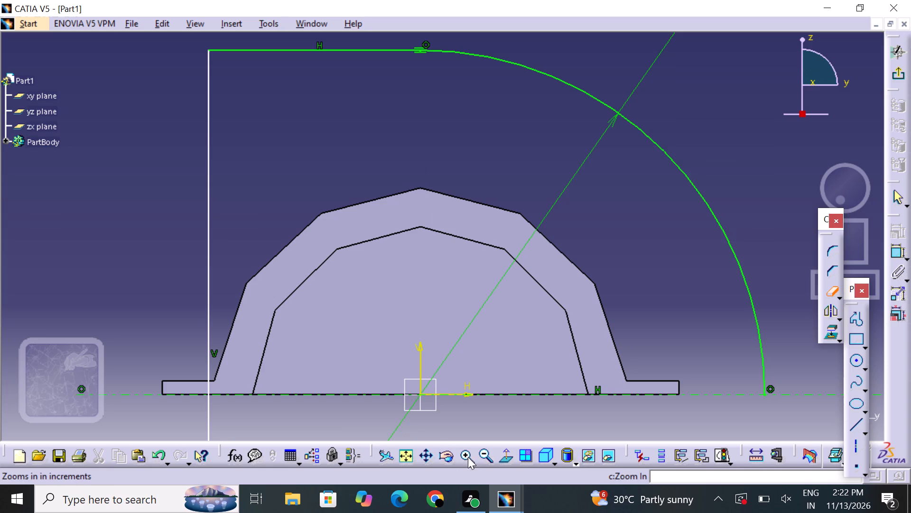
{"action": "left_click", "coordinate": [480, 450]}
{"action": "double_click", "coordinate": [481, 449]}
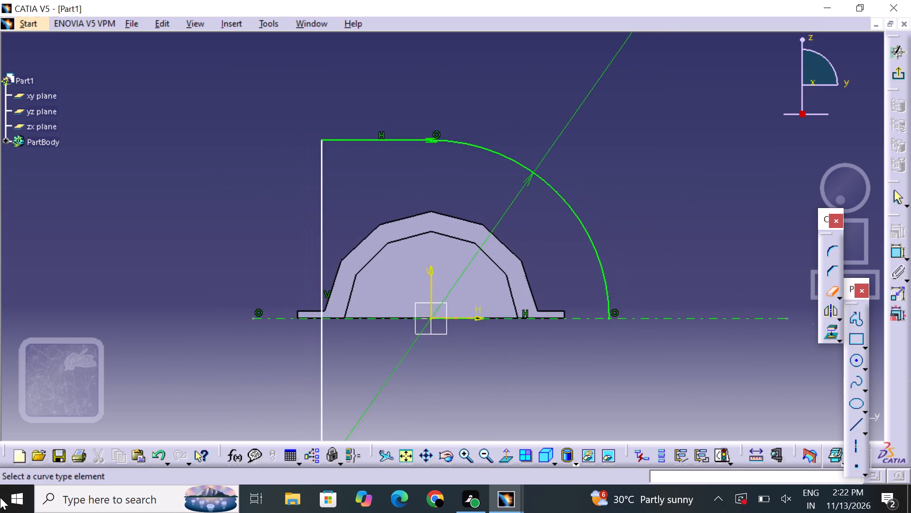
{"action": "left_click", "coordinate": [828, 293]}
{"action": "middle_click_drag", "start_coordinate": [491, 371], "coordinate": [490, 331]}
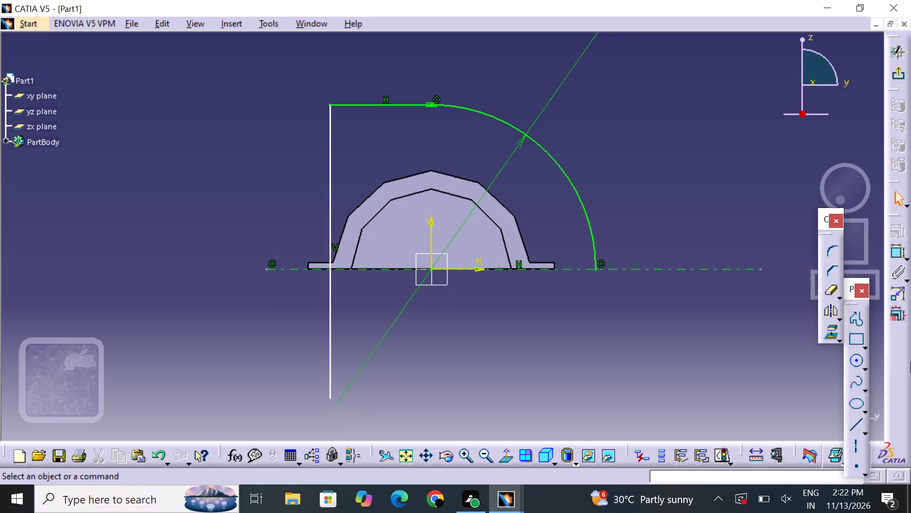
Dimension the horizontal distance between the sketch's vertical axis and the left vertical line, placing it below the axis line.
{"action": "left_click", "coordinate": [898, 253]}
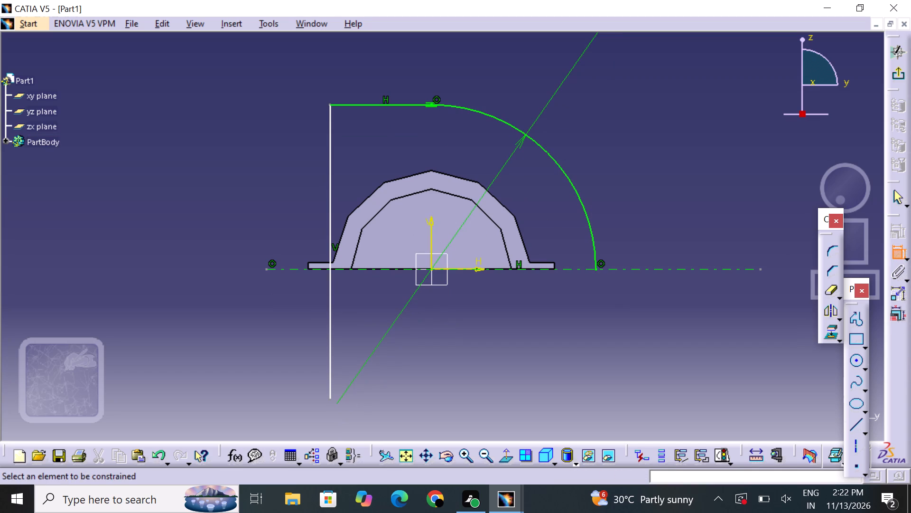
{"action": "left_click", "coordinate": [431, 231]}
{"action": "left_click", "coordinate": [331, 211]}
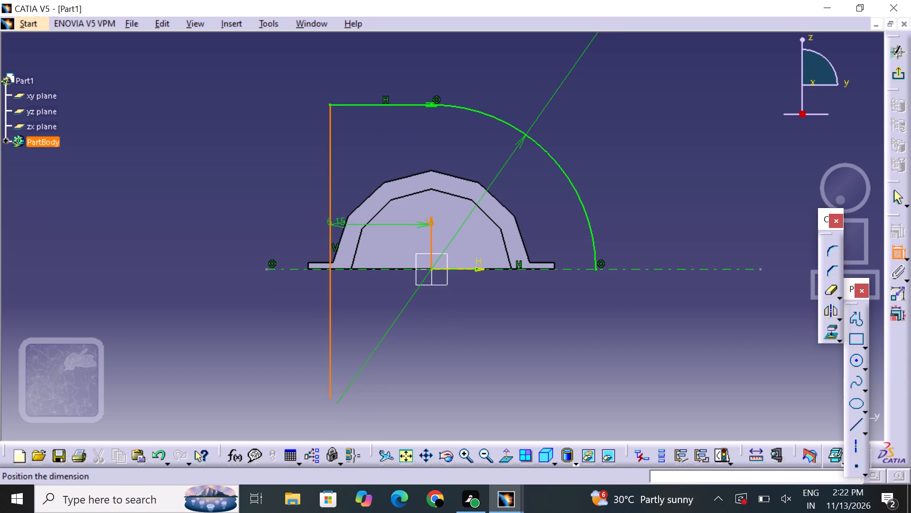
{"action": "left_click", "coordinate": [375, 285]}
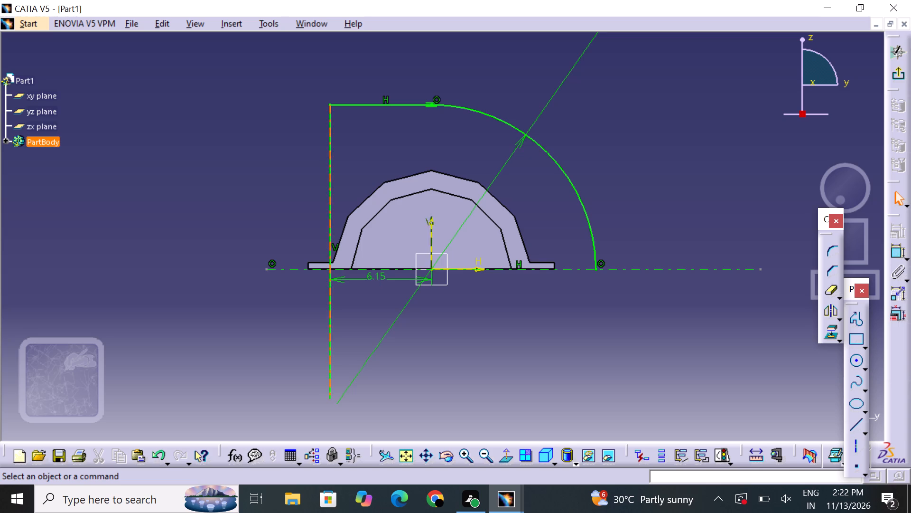
Quick-trim away the left vertical line above and below the axis line, leaving only the horizontal line and arc, and exit the sketch.
{"action": "left_click", "coordinate": [835, 293]}
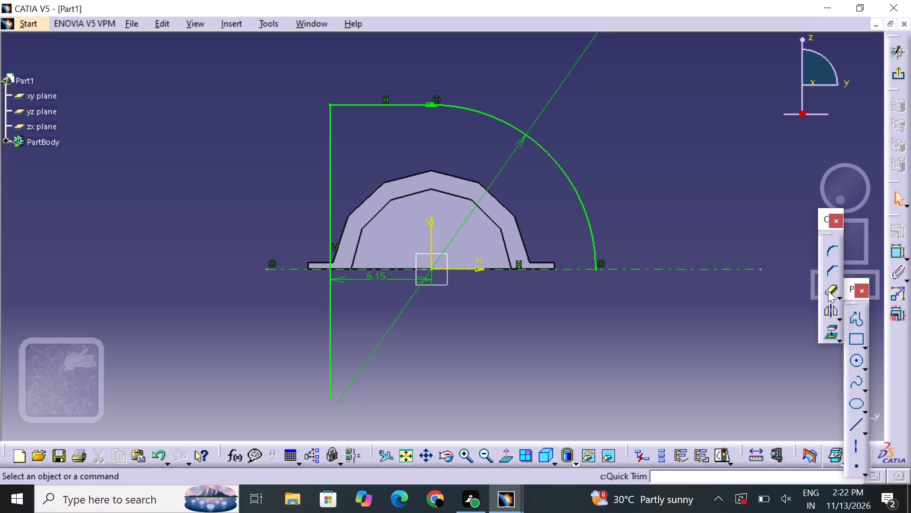
{"action": "left_click", "coordinate": [828, 291]}
{"action": "left_click", "coordinate": [858, 299]}
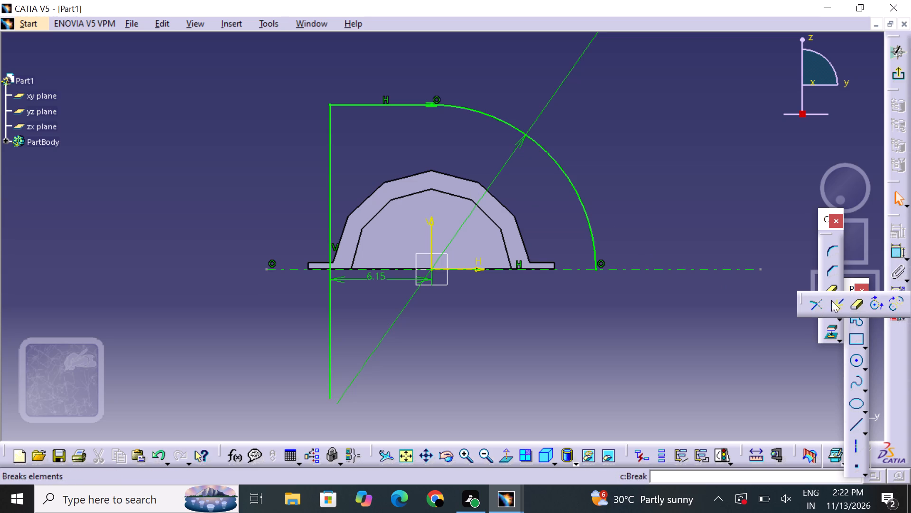
{"action": "left_click", "coordinate": [330, 168]}
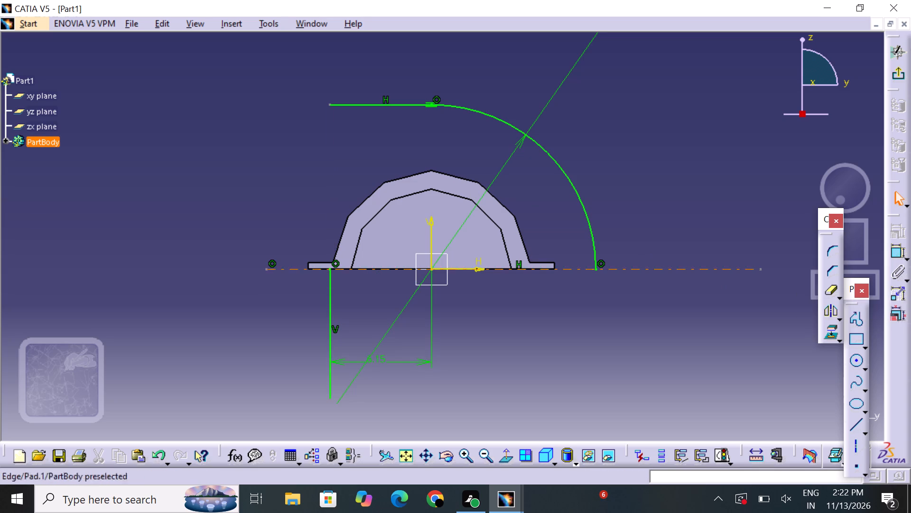
{"action": "left_click", "coordinate": [331, 287]}
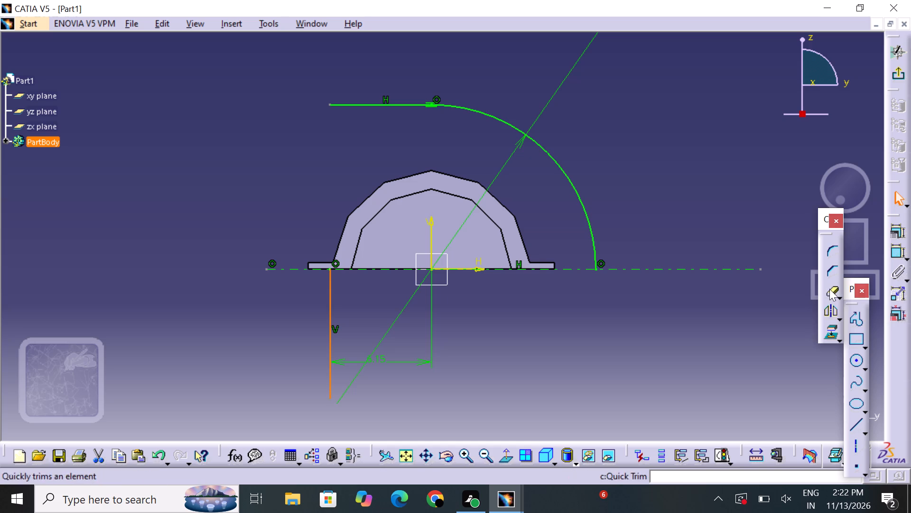
{"action": "left_click", "coordinate": [829, 289]}
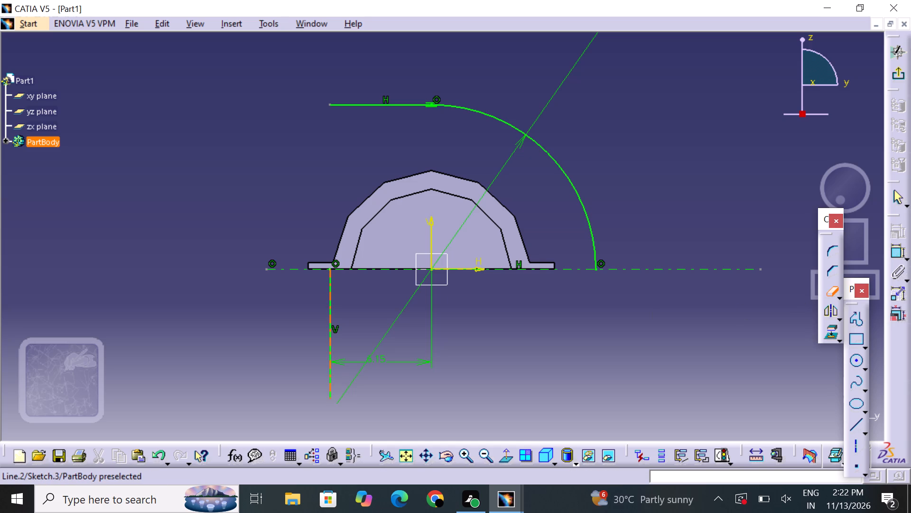
{"action": "left_click", "coordinate": [329, 301]}
{"action": "left_click", "coordinate": [567, 347]}
{"action": "left_click_drag", "start_coordinate": [898, 69], "coordinate": [898, 70]}
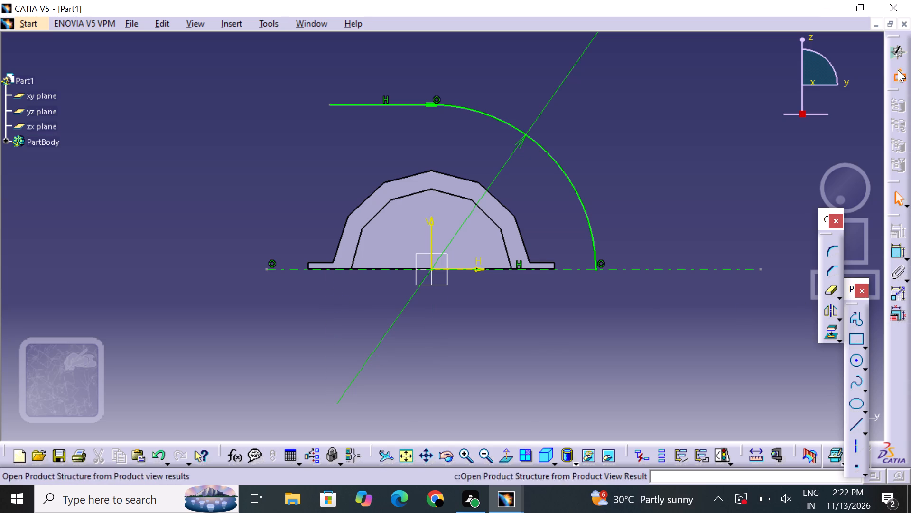
{"action": "left_click_drag", "start_coordinate": [898, 70], "coordinate": [893, 70]}
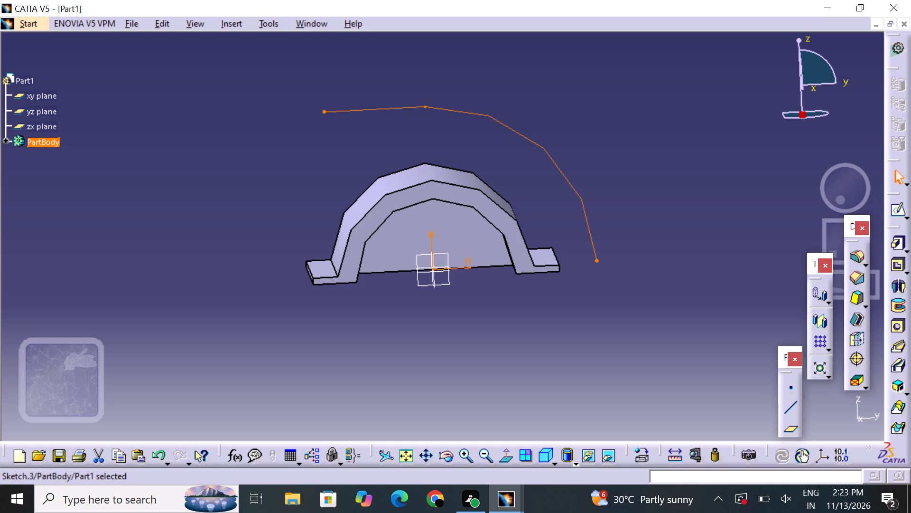
Create a reference plane offset 6.15 mm from the zx plane in the reversed direction.
{"action": "left_click", "coordinate": [790, 426]}
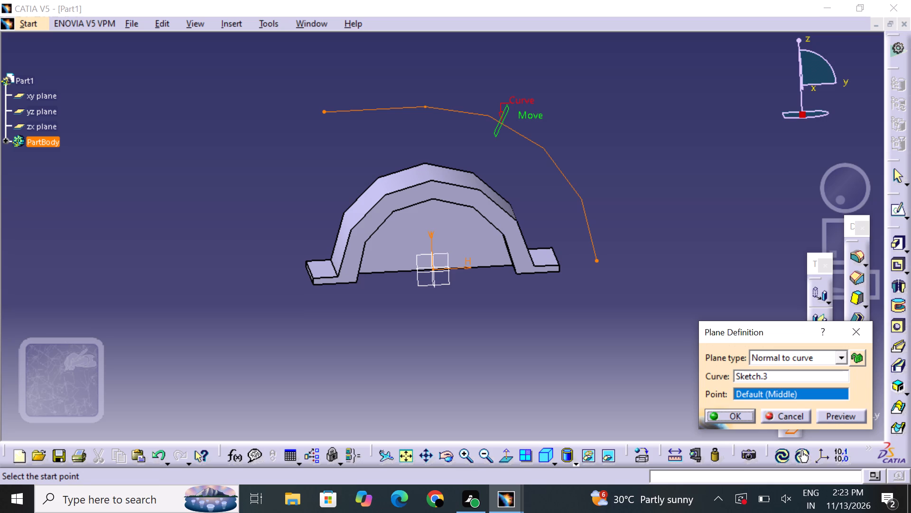
{"action": "left_click", "coordinate": [746, 374]}
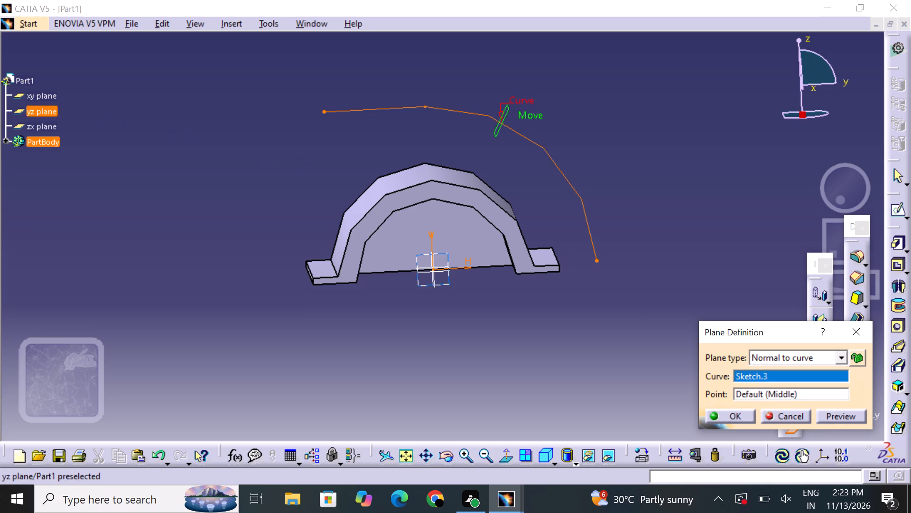
{"action": "left_click", "coordinate": [45, 122]}
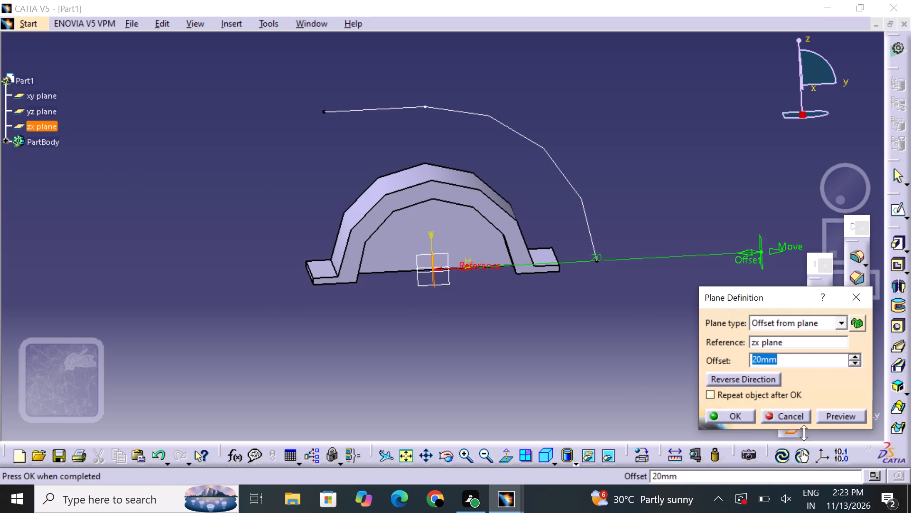
{"action": "left_click", "coordinate": [733, 382]}
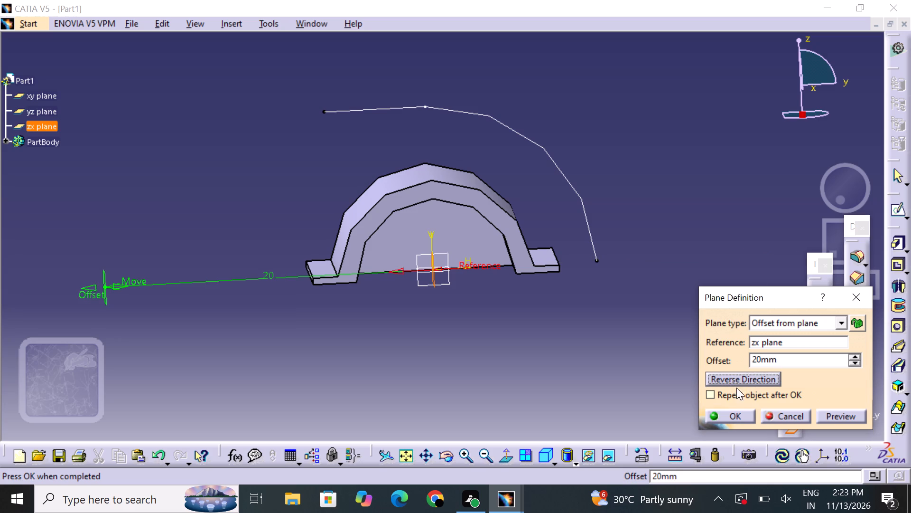
{"action": "left_click", "coordinate": [778, 354]}
{"action": "key", "text": "BackSpace"}
{"action": "key", "text": "BackSpace"}
{"action": "key", "text": "BackSpace"}
{"action": "key", "text": "BackSpace"}
{"action": "key", "text": "BackSpace"}
{"action": "key", "text": "BackSpace"}
{"action": "key", "text": "BackSpace"}
{"action": "key", "text": "BackSpace"}
{"action": "key", "text": "BackSpace"}
{"action": "key", "text": "BackSpace"}
{"action": "key", "text": "BackSpace"}
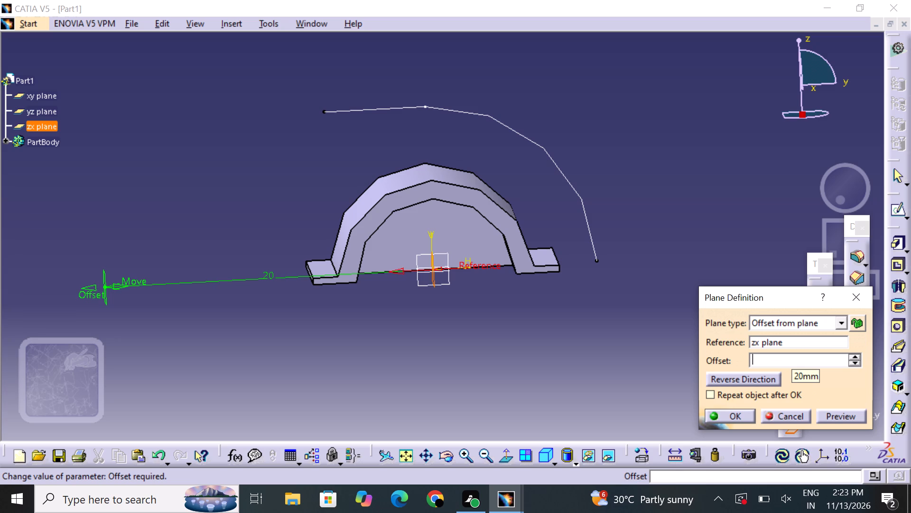
{"action": "key", "text": "6"}
{"action": "type", "text": ".15"}
{"action": "key", "text": "Return"}
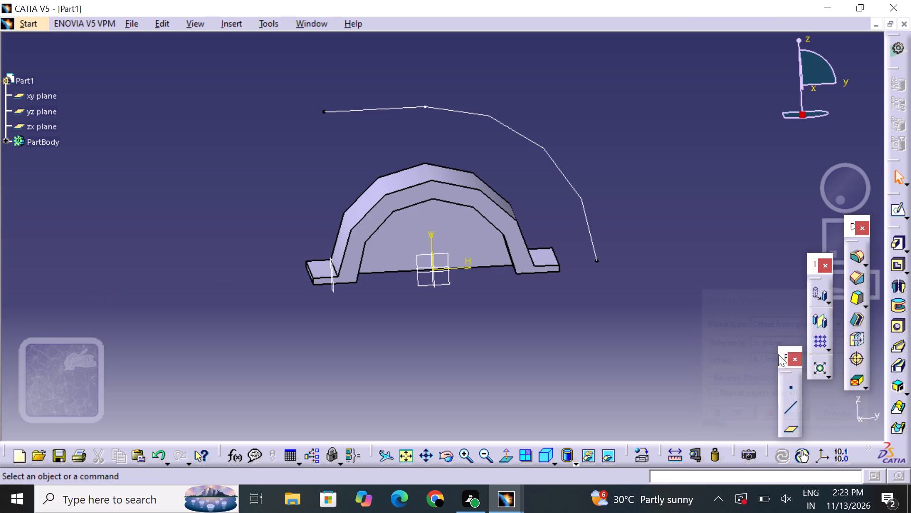
{"action": "left_click", "coordinate": [718, 266]}
Reopen the line-and-arc sketch to check the arc's diameter dimension, and exit the sketch without changing it.
{"action": "left_click", "coordinate": [582, 214]}
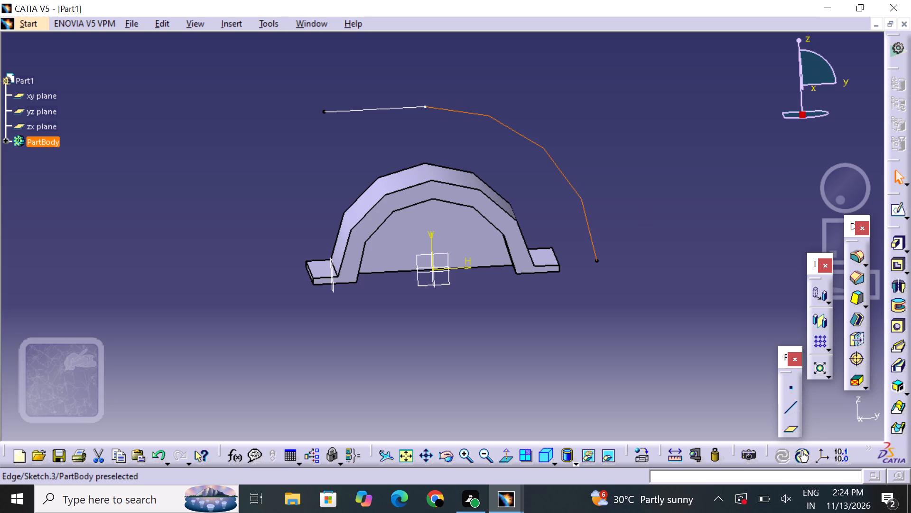
{"action": "left_click", "coordinate": [893, 215]}
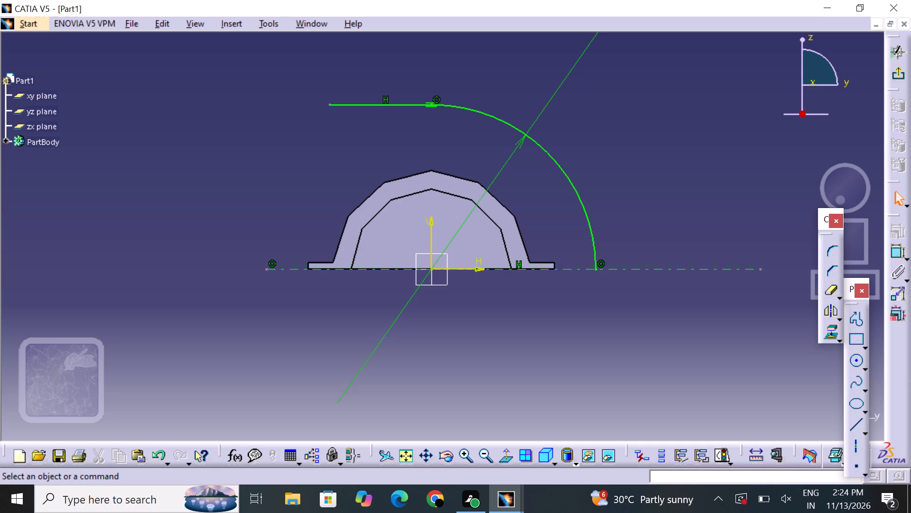
{"action": "left_click_drag", "start_coordinate": [596, 258], "coordinate": [587, 259]}
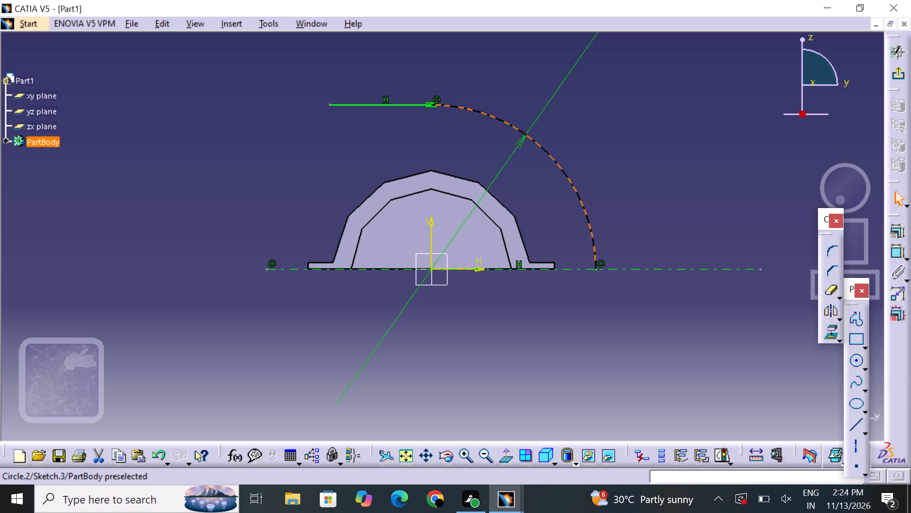
{"action": "left_click_drag", "start_coordinate": [587, 259], "coordinate": [569, 260]}
{"action": "left_click_drag", "start_coordinate": [594, 239], "coordinate": [575, 232]}
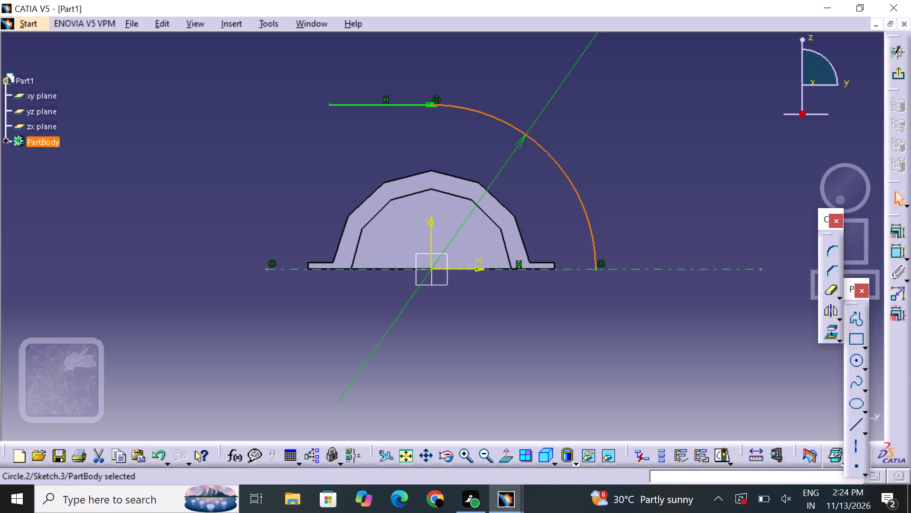
{"action": "middle_click_drag", "start_coordinate": [666, 138], "coordinate": [651, 255]}
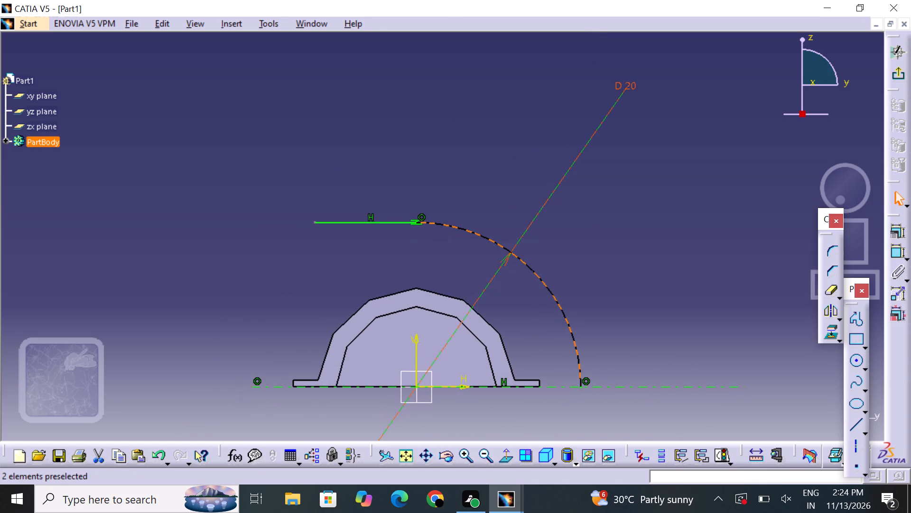
{"action": "double_click", "coordinate": [627, 90]}
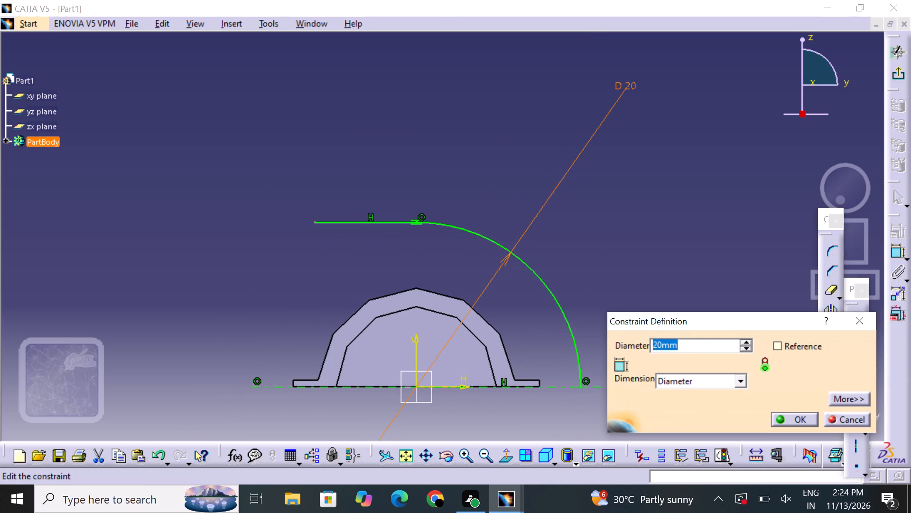
{"action": "left_click", "coordinate": [856, 318]}
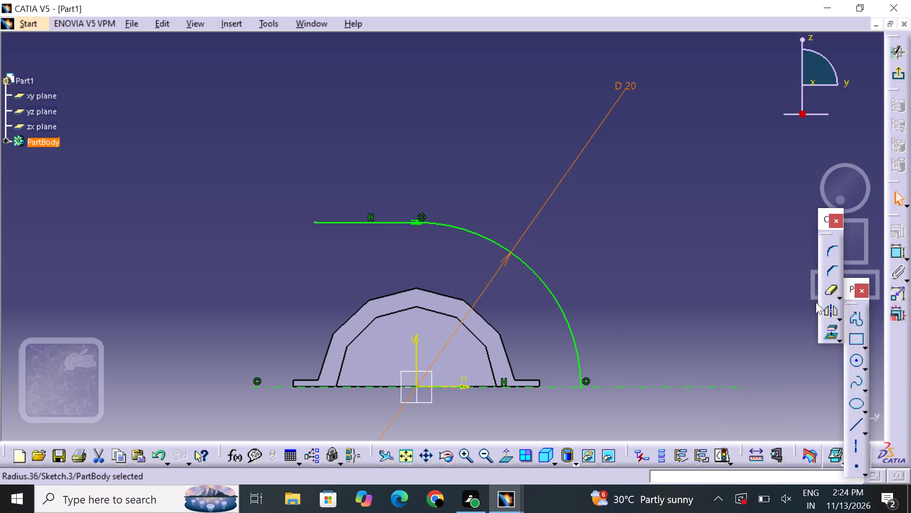
{"action": "left_click", "coordinate": [724, 260]}
{"action": "left_click", "coordinate": [896, 81]}
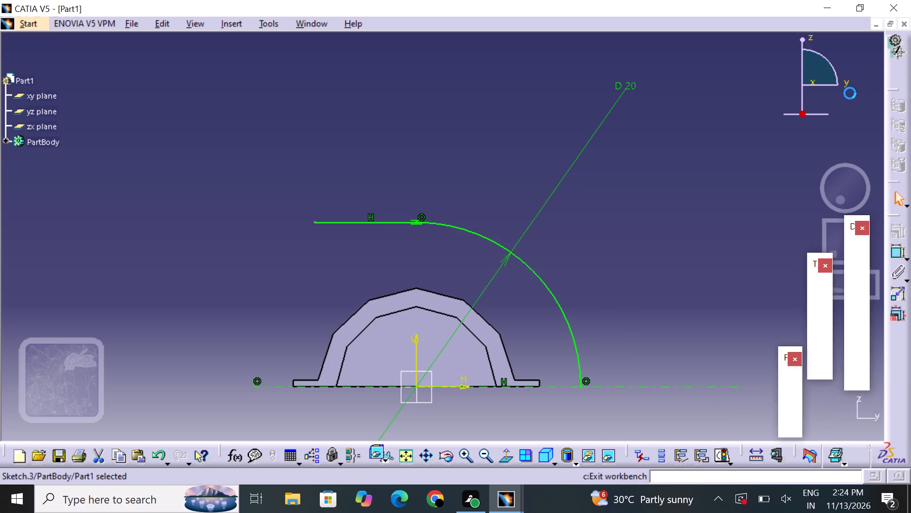
Start a new sketch on the offset plane at the left tab and fit the whole part in view.
{"action": "middle_click_drag", "start_coordinate": [678, 221], "coordinate": [697, 185]}
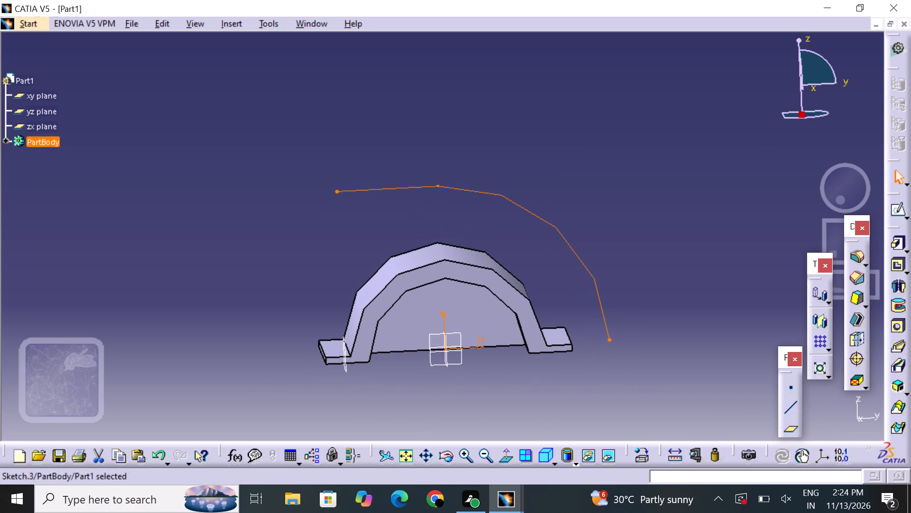
{"action": "left_click", "coordinate": [345, 342]}
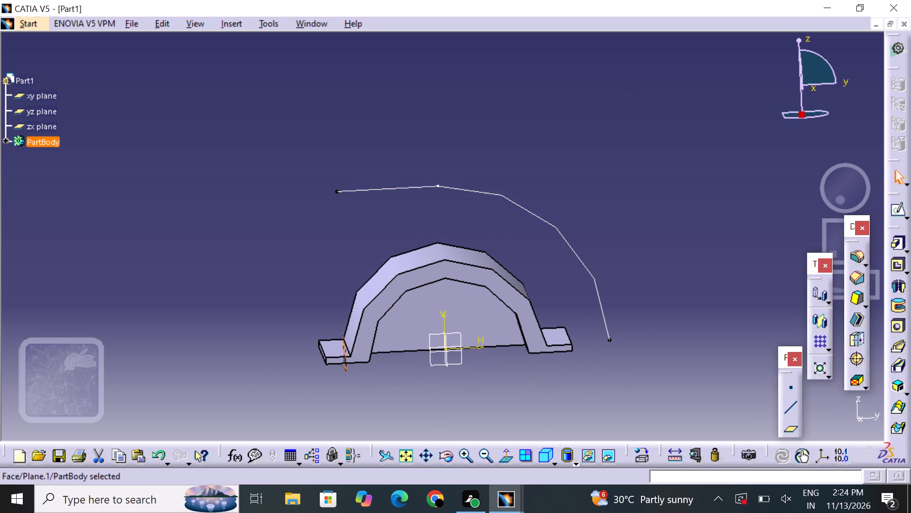
{"action": "left_click", "coordinate": [898, 208]}
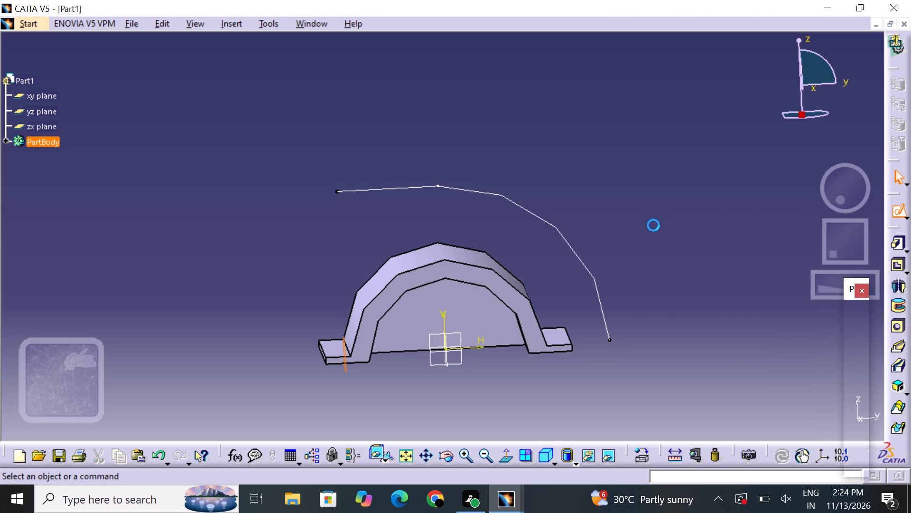
{"action": "middle_click_drag", "start_coordinate": [655, 203], "coordinate": [580, 282]}
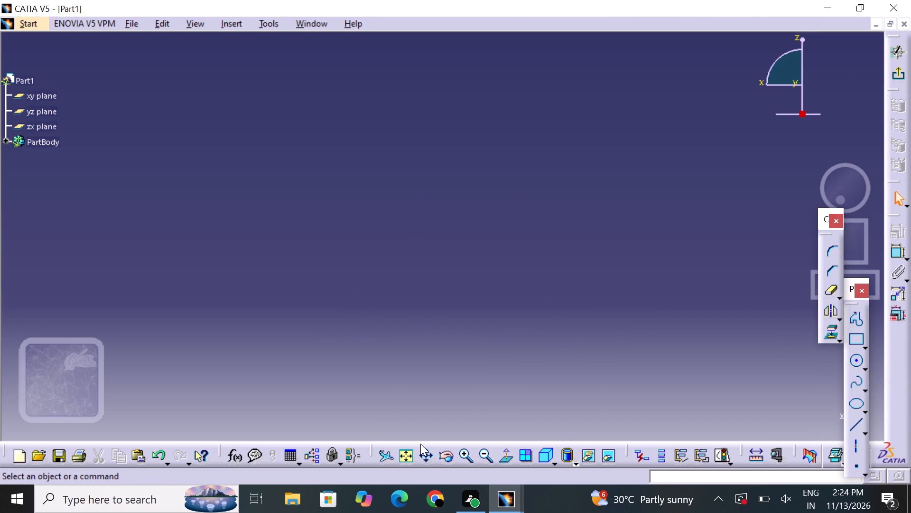
{"action": "left_click", "coordinate": [400, 457]}
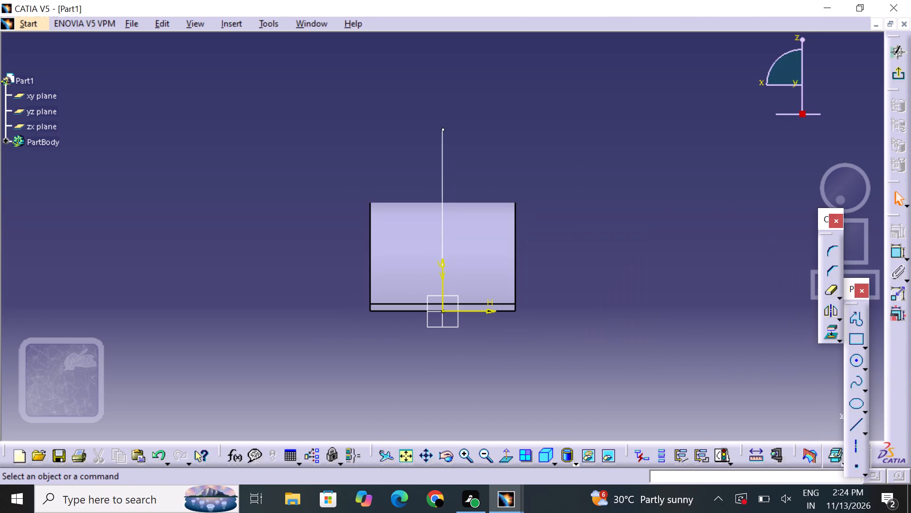
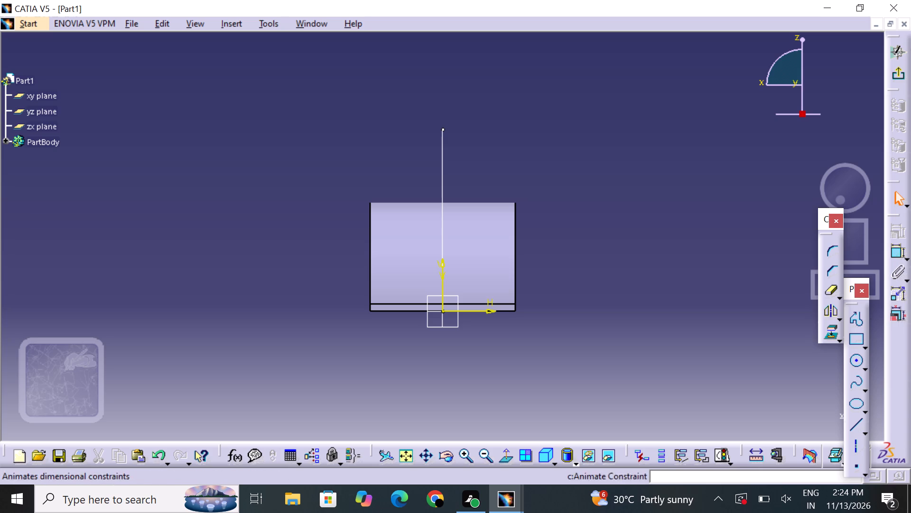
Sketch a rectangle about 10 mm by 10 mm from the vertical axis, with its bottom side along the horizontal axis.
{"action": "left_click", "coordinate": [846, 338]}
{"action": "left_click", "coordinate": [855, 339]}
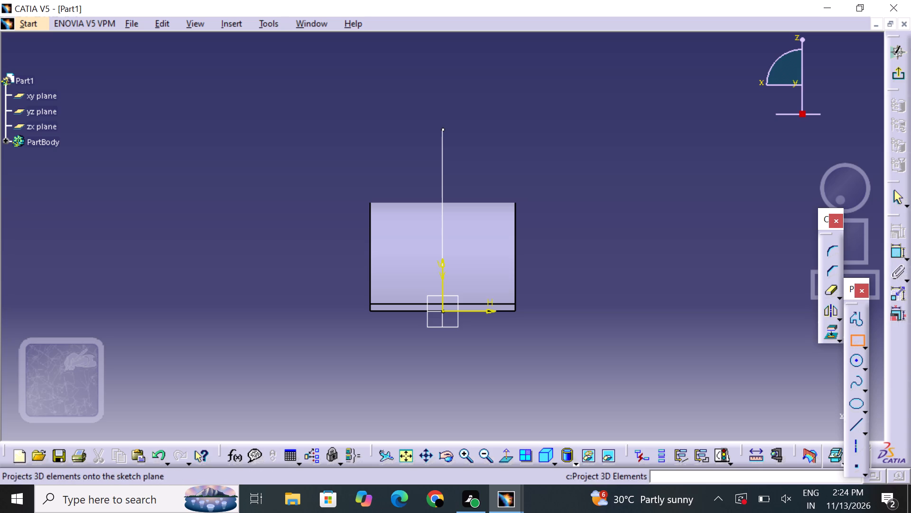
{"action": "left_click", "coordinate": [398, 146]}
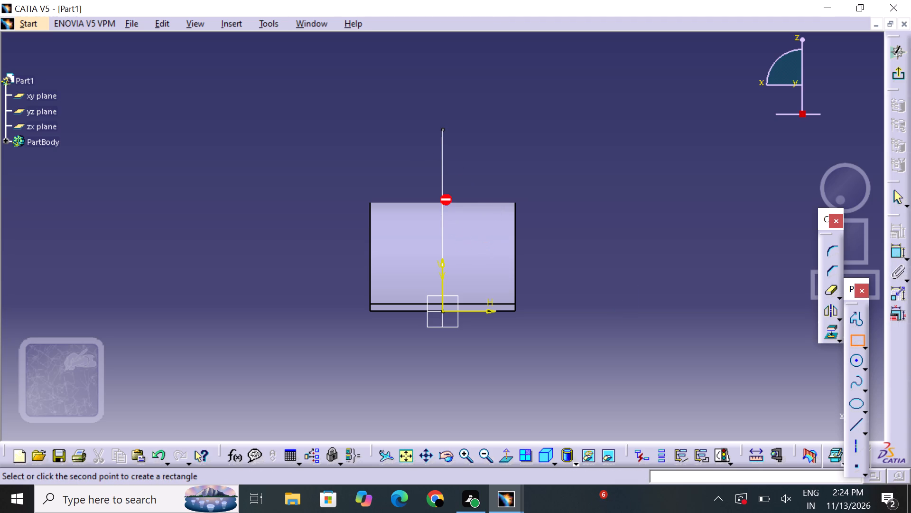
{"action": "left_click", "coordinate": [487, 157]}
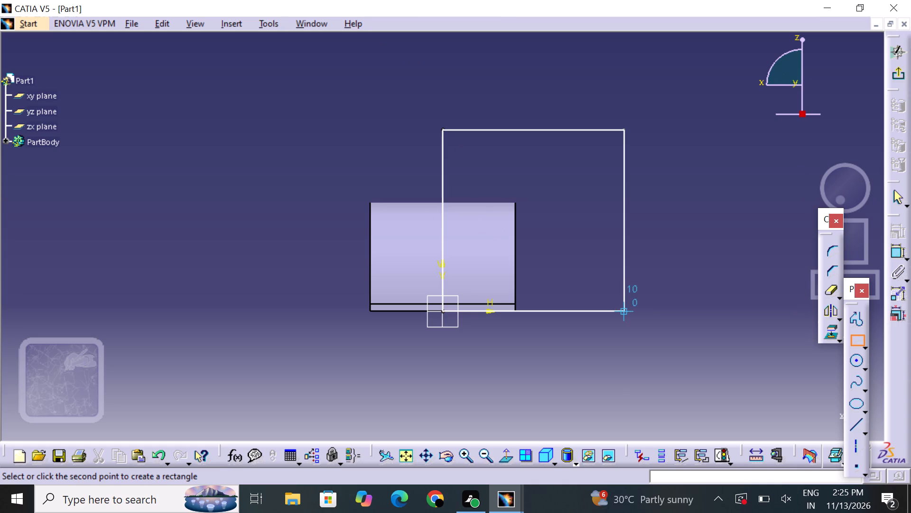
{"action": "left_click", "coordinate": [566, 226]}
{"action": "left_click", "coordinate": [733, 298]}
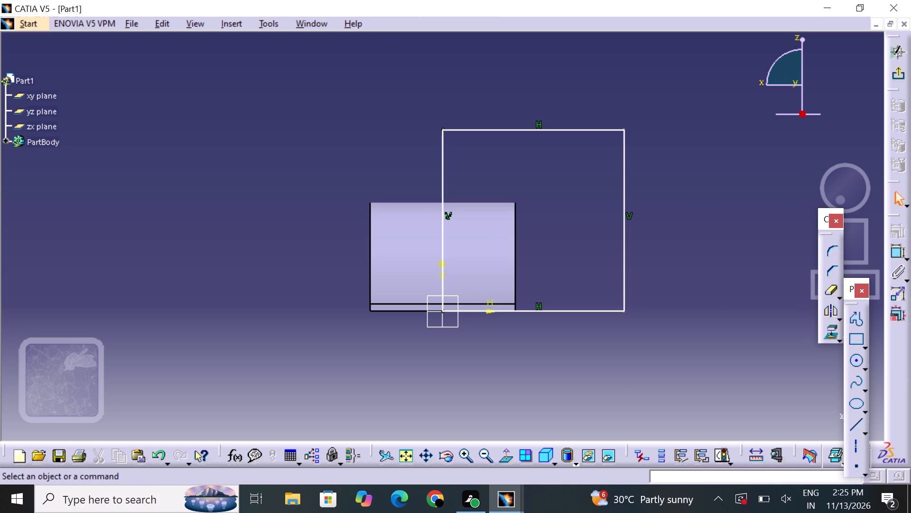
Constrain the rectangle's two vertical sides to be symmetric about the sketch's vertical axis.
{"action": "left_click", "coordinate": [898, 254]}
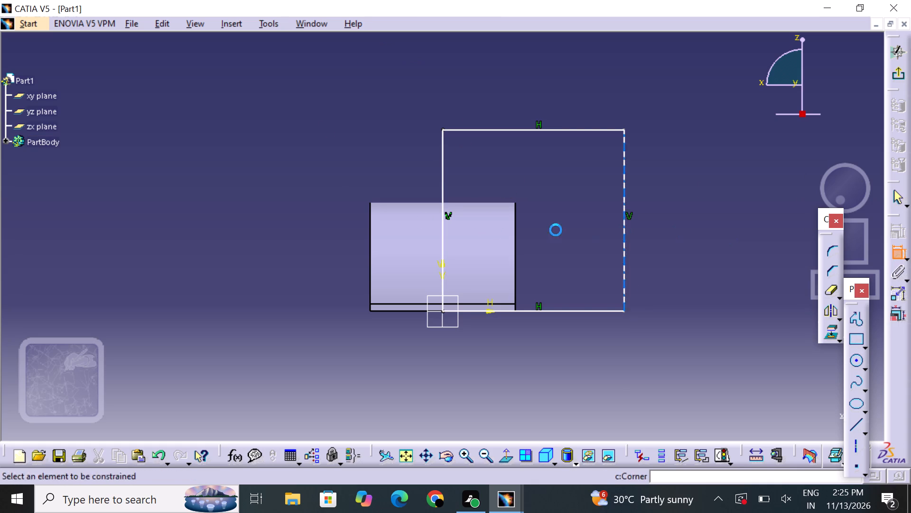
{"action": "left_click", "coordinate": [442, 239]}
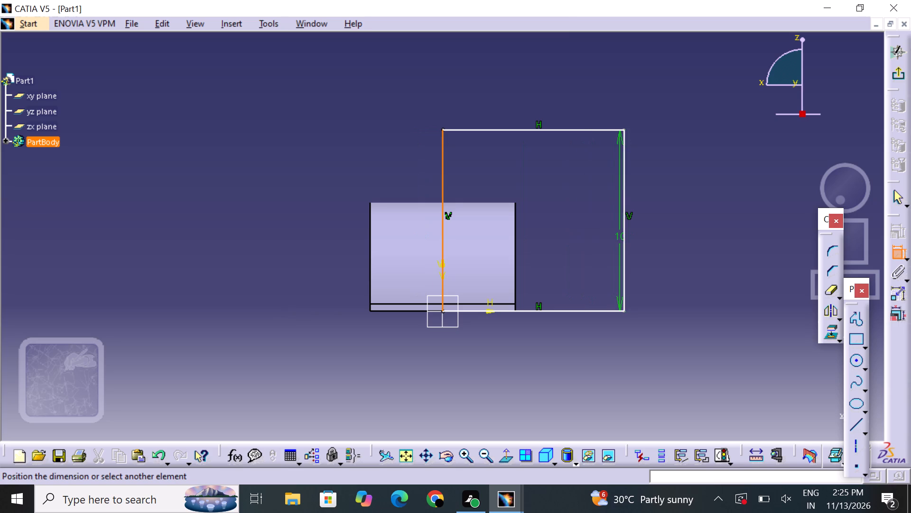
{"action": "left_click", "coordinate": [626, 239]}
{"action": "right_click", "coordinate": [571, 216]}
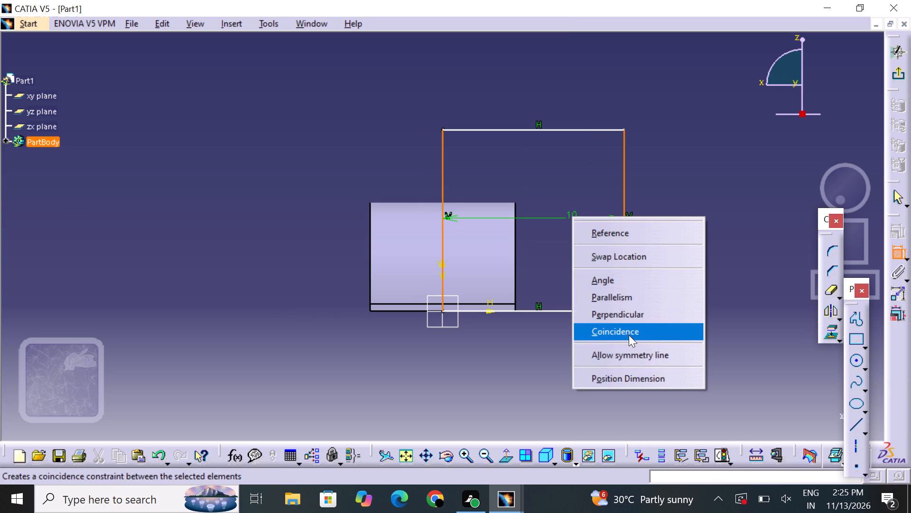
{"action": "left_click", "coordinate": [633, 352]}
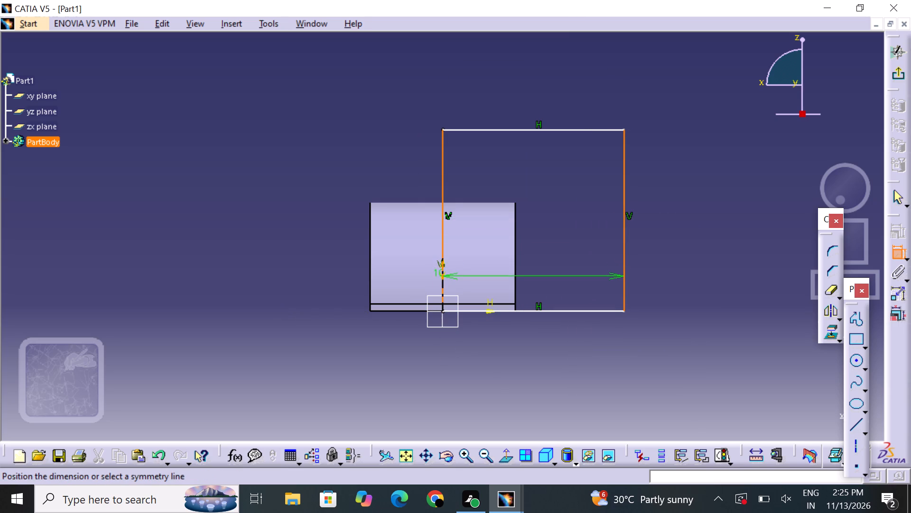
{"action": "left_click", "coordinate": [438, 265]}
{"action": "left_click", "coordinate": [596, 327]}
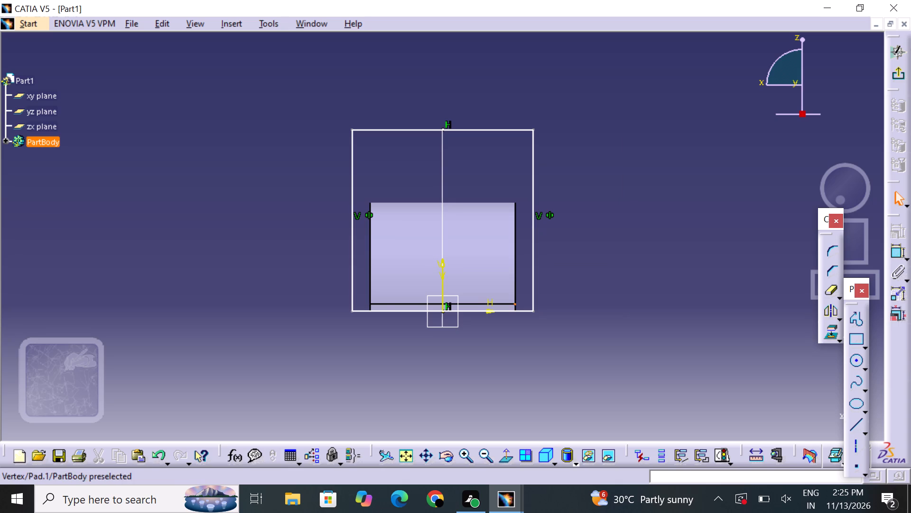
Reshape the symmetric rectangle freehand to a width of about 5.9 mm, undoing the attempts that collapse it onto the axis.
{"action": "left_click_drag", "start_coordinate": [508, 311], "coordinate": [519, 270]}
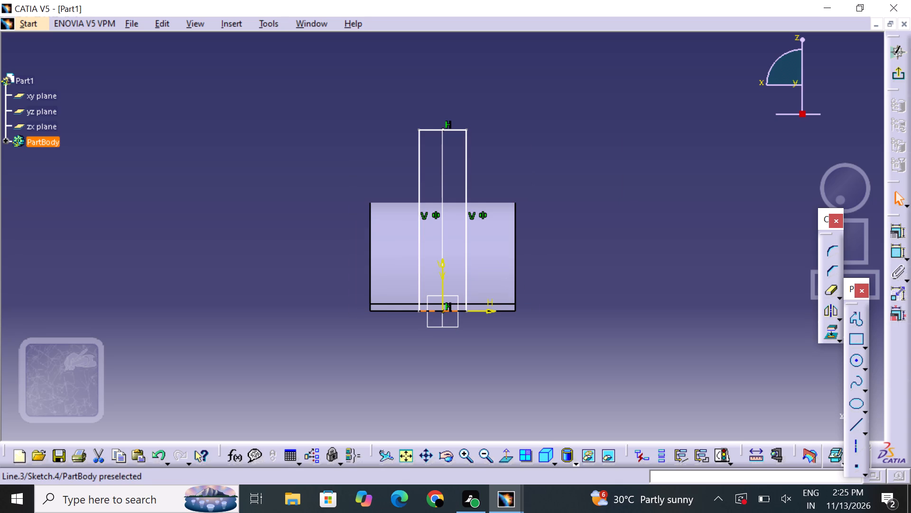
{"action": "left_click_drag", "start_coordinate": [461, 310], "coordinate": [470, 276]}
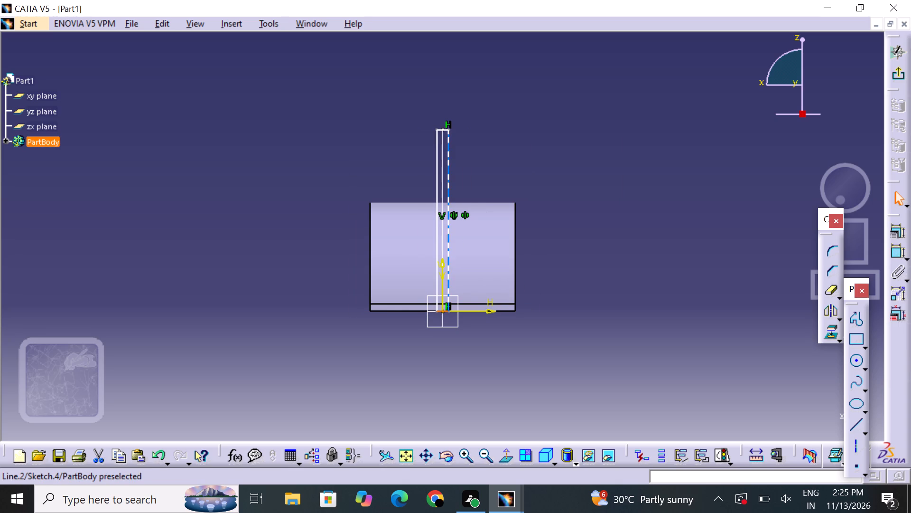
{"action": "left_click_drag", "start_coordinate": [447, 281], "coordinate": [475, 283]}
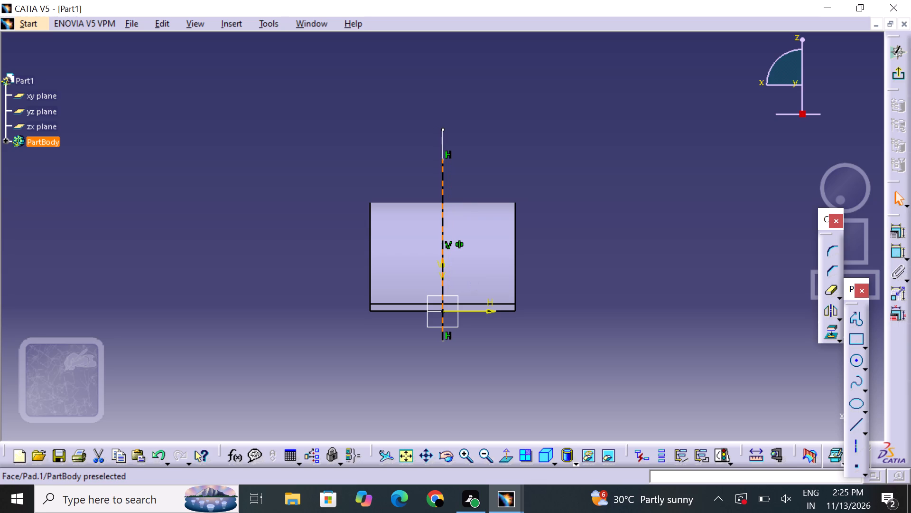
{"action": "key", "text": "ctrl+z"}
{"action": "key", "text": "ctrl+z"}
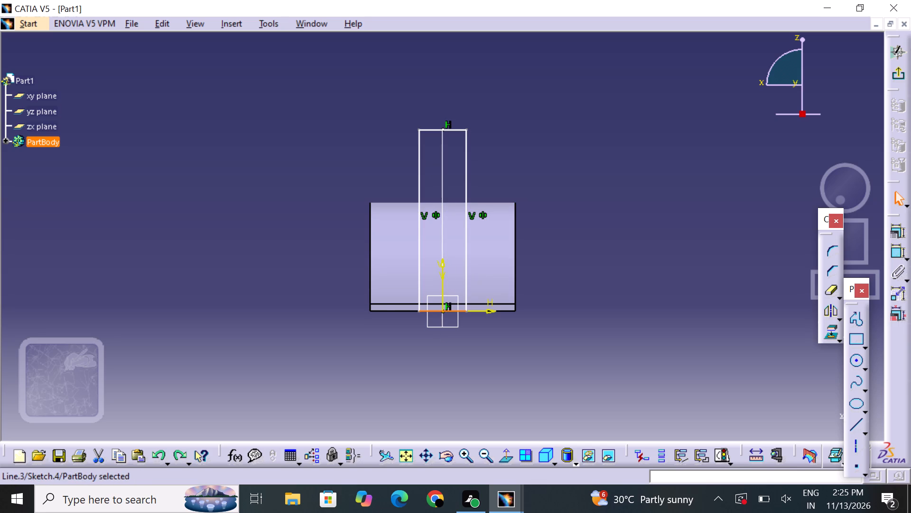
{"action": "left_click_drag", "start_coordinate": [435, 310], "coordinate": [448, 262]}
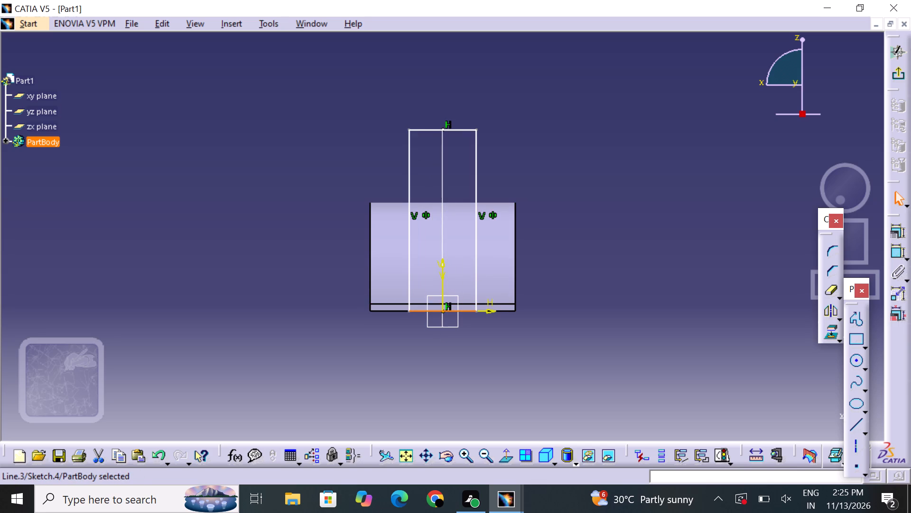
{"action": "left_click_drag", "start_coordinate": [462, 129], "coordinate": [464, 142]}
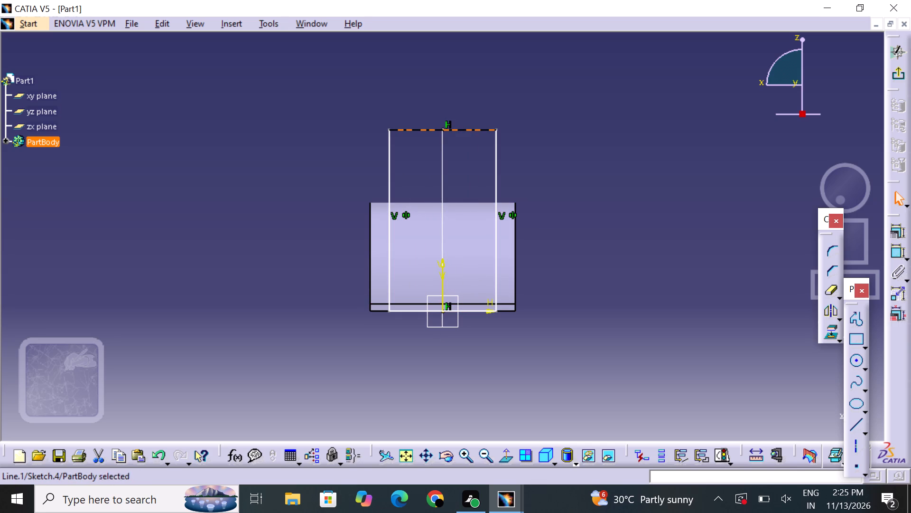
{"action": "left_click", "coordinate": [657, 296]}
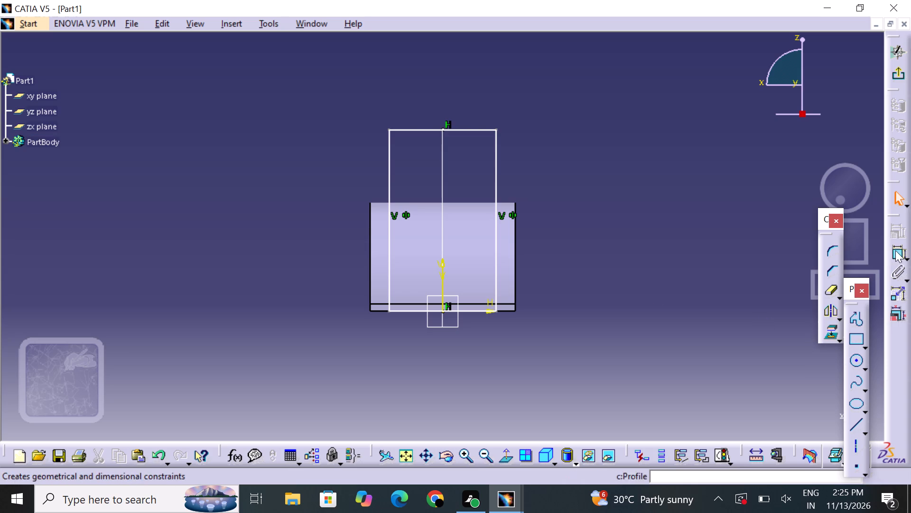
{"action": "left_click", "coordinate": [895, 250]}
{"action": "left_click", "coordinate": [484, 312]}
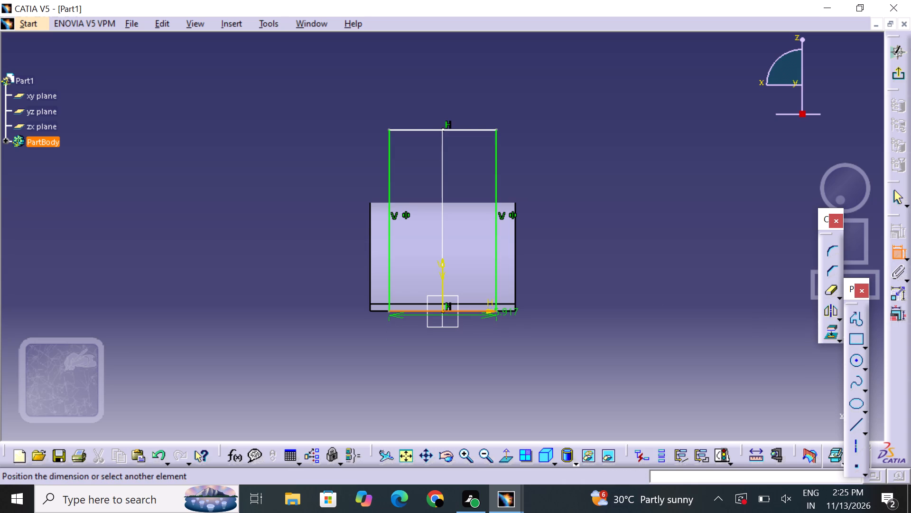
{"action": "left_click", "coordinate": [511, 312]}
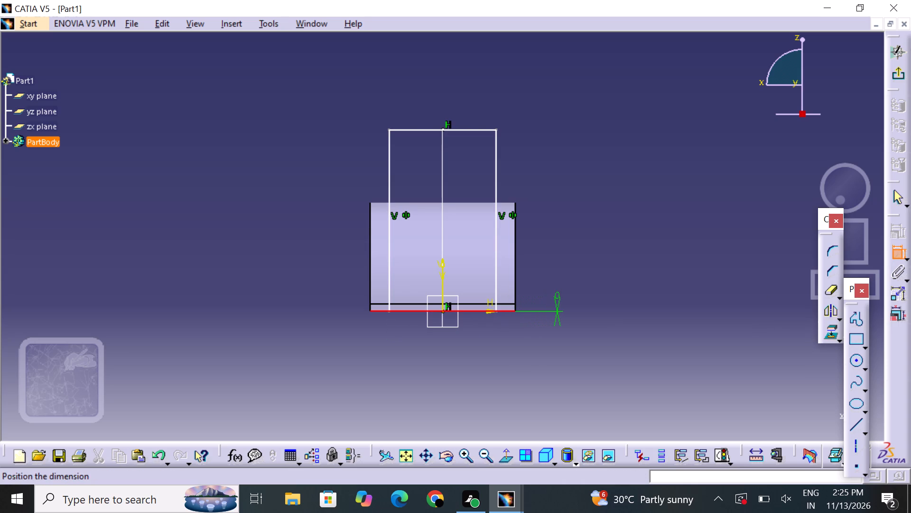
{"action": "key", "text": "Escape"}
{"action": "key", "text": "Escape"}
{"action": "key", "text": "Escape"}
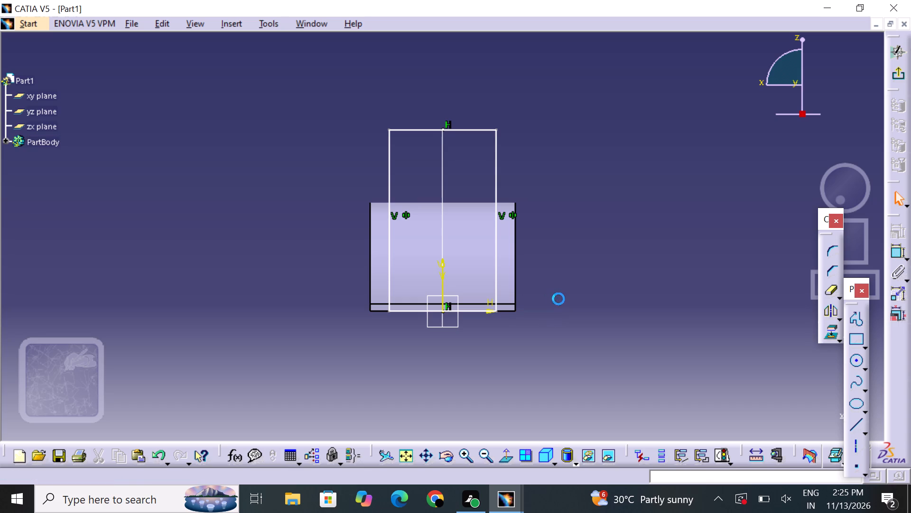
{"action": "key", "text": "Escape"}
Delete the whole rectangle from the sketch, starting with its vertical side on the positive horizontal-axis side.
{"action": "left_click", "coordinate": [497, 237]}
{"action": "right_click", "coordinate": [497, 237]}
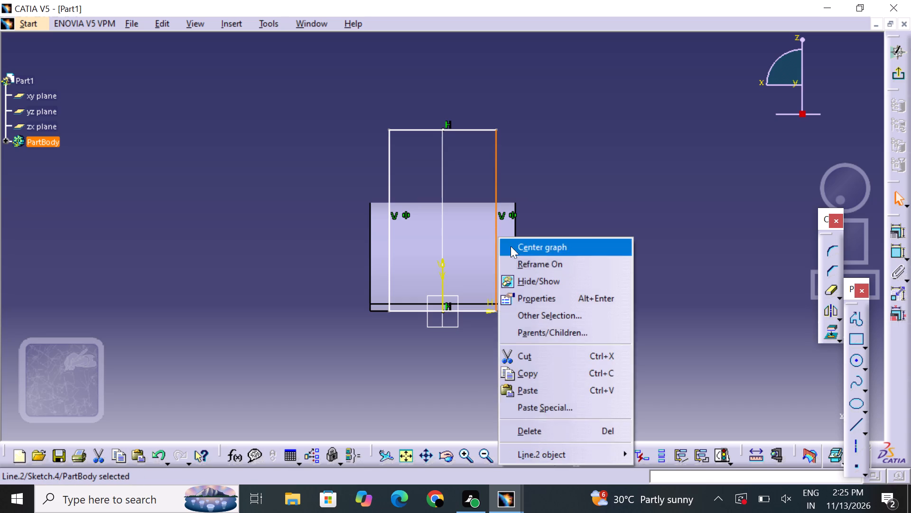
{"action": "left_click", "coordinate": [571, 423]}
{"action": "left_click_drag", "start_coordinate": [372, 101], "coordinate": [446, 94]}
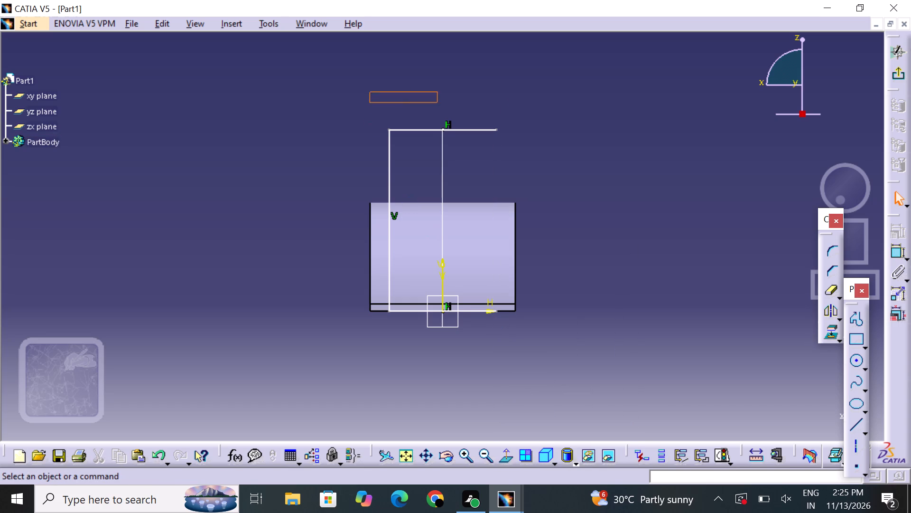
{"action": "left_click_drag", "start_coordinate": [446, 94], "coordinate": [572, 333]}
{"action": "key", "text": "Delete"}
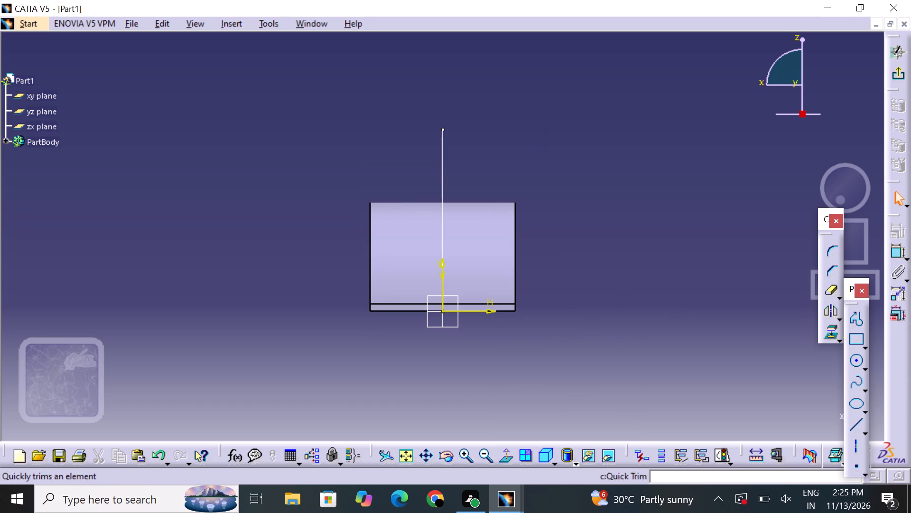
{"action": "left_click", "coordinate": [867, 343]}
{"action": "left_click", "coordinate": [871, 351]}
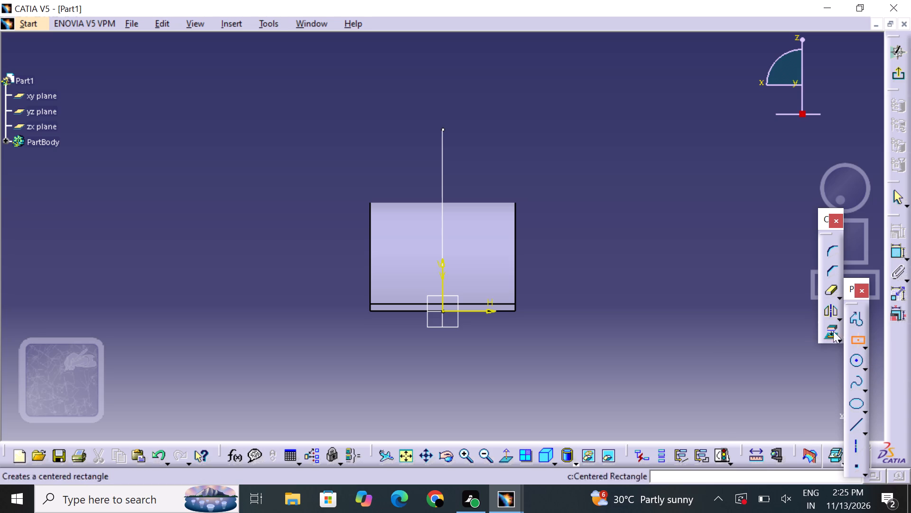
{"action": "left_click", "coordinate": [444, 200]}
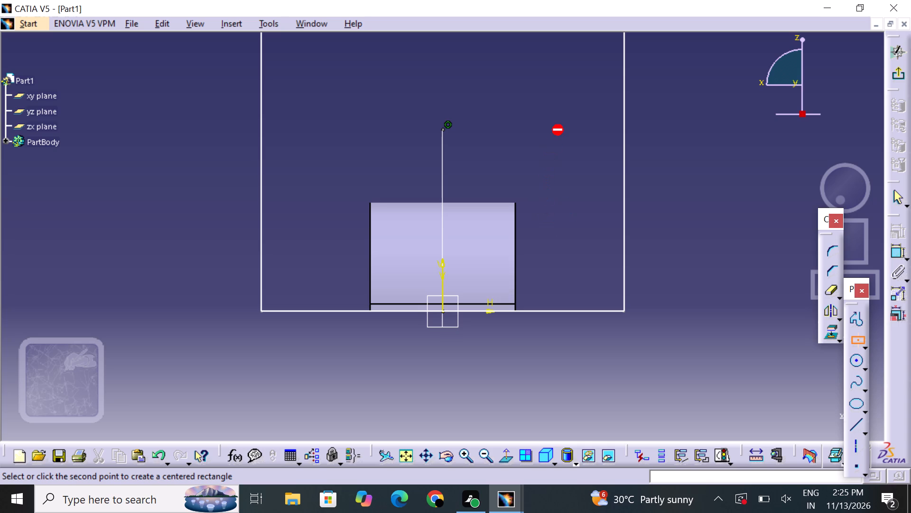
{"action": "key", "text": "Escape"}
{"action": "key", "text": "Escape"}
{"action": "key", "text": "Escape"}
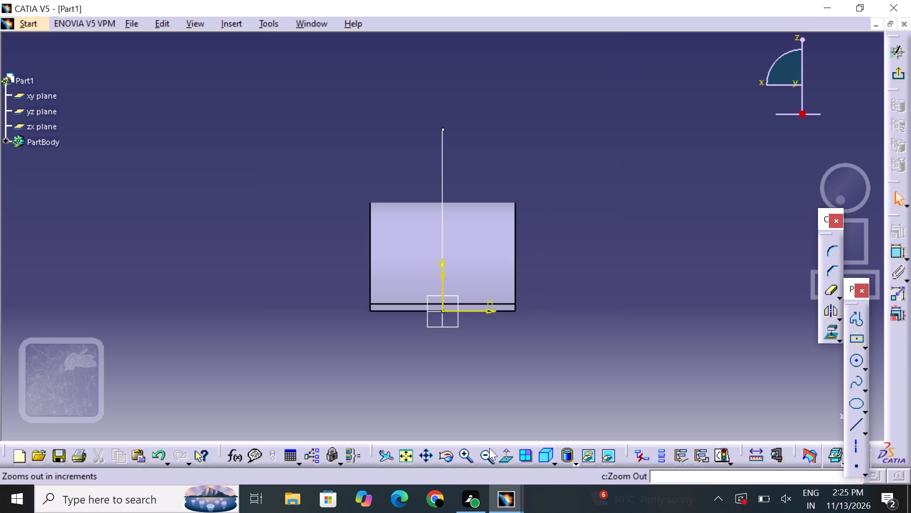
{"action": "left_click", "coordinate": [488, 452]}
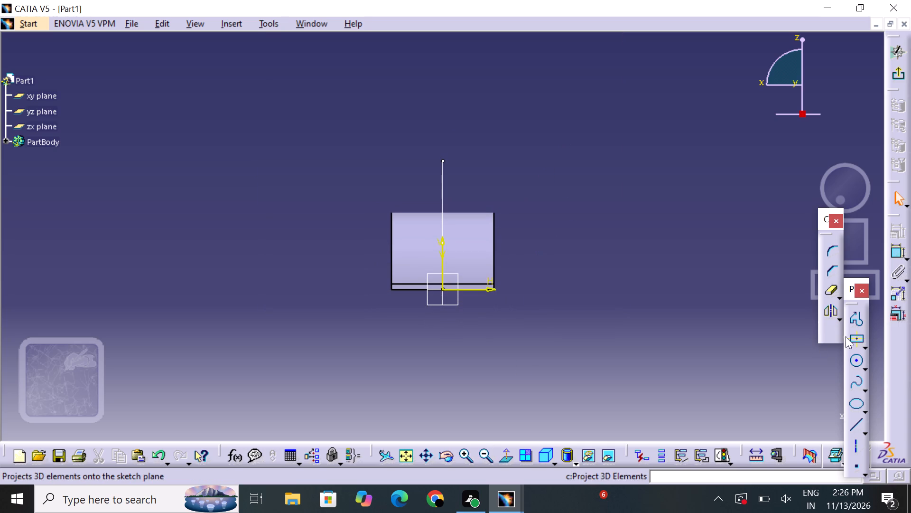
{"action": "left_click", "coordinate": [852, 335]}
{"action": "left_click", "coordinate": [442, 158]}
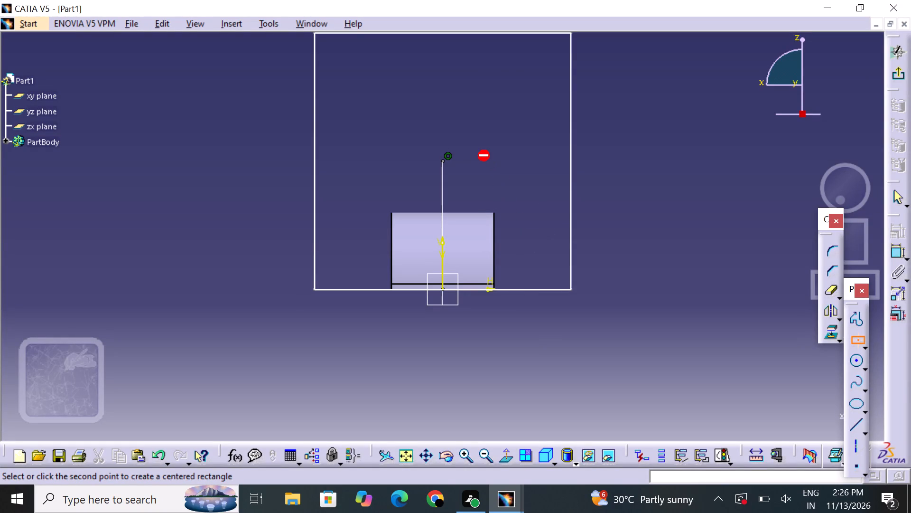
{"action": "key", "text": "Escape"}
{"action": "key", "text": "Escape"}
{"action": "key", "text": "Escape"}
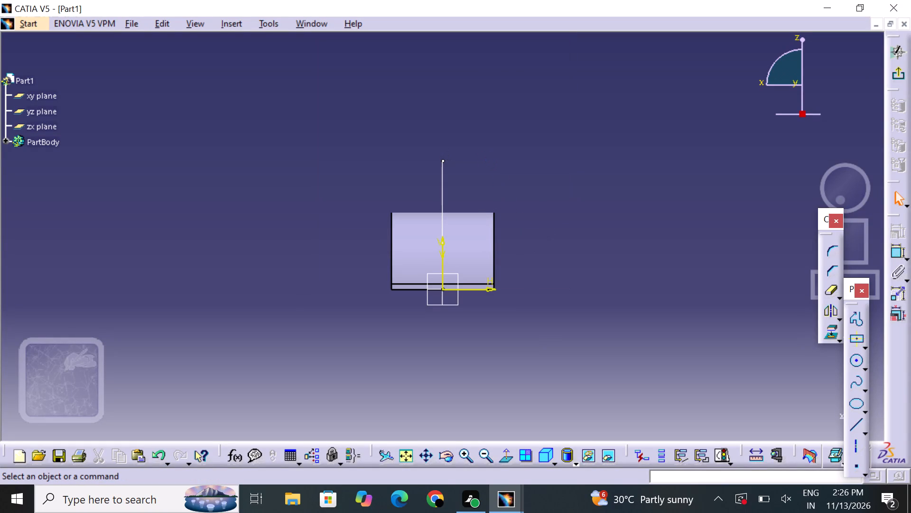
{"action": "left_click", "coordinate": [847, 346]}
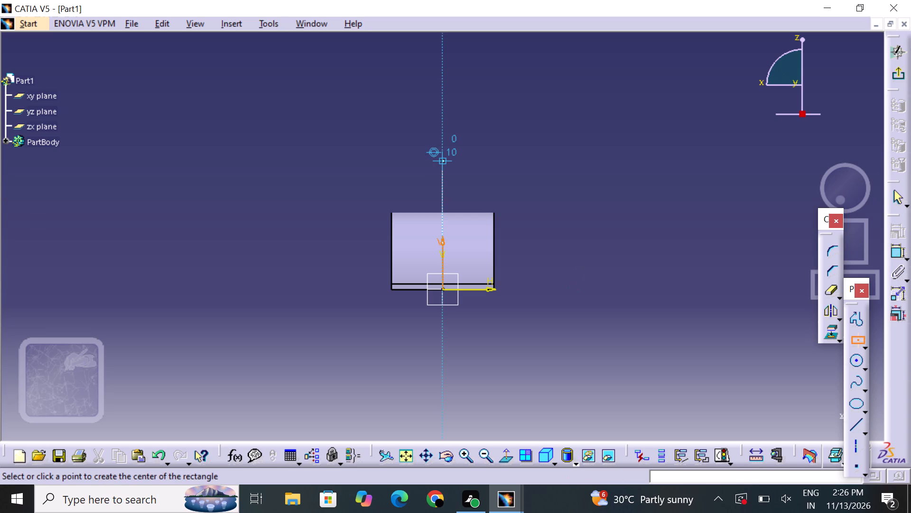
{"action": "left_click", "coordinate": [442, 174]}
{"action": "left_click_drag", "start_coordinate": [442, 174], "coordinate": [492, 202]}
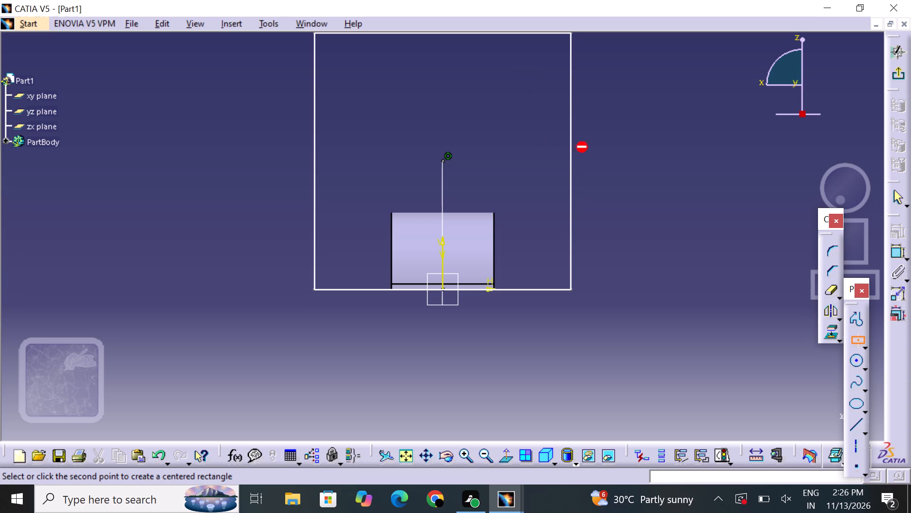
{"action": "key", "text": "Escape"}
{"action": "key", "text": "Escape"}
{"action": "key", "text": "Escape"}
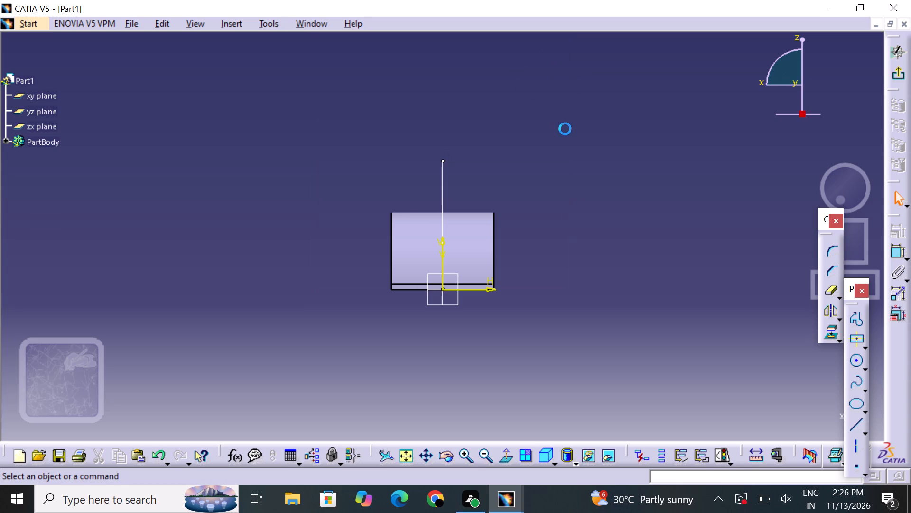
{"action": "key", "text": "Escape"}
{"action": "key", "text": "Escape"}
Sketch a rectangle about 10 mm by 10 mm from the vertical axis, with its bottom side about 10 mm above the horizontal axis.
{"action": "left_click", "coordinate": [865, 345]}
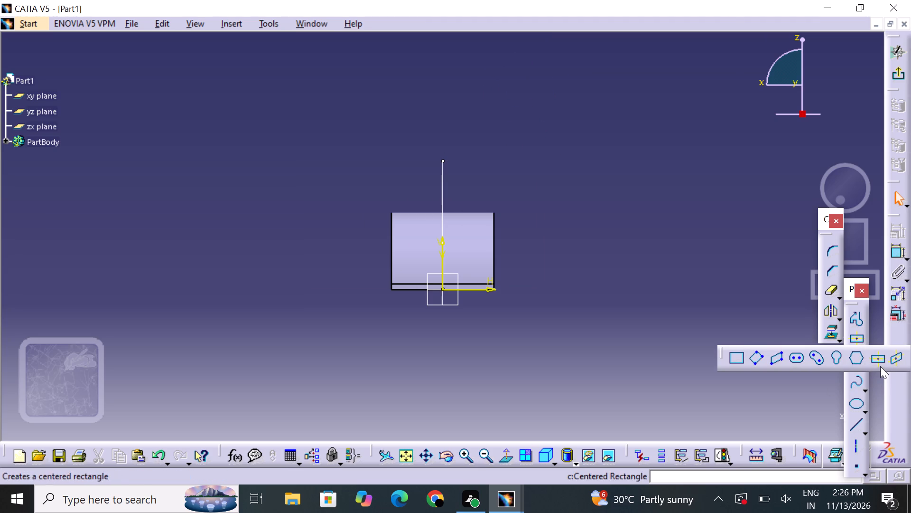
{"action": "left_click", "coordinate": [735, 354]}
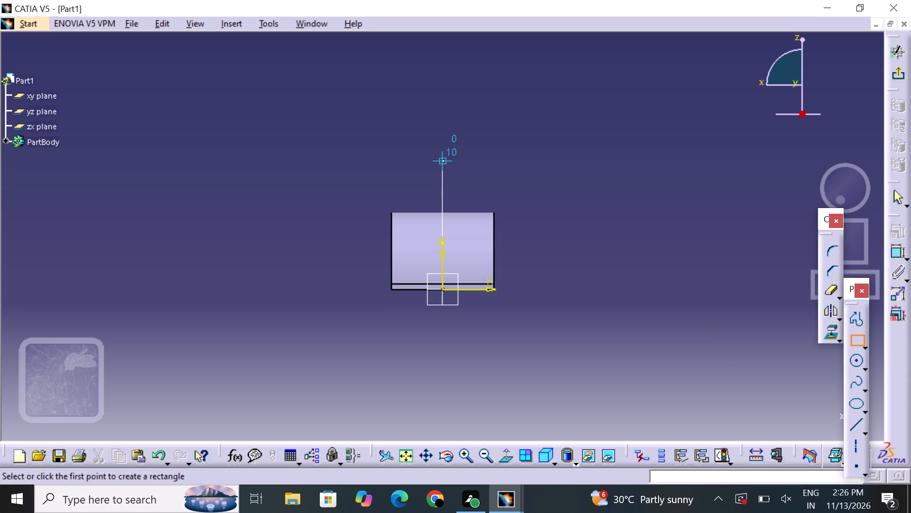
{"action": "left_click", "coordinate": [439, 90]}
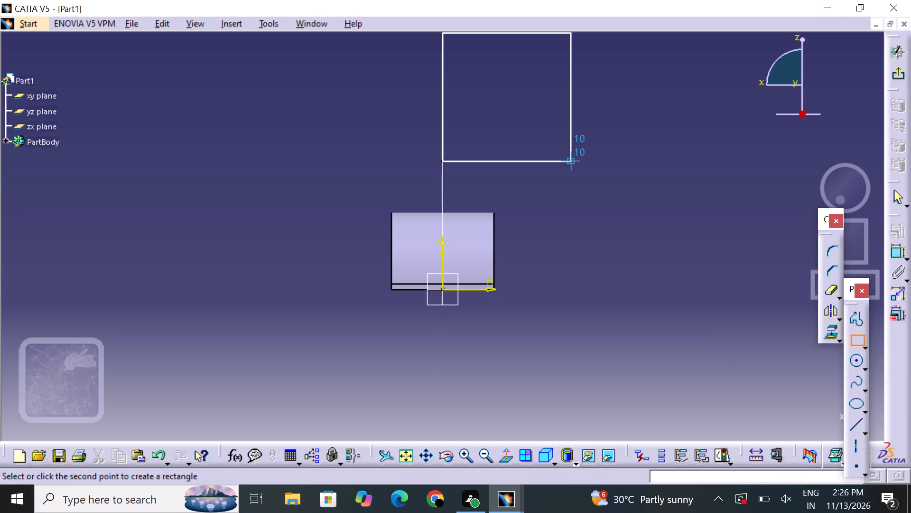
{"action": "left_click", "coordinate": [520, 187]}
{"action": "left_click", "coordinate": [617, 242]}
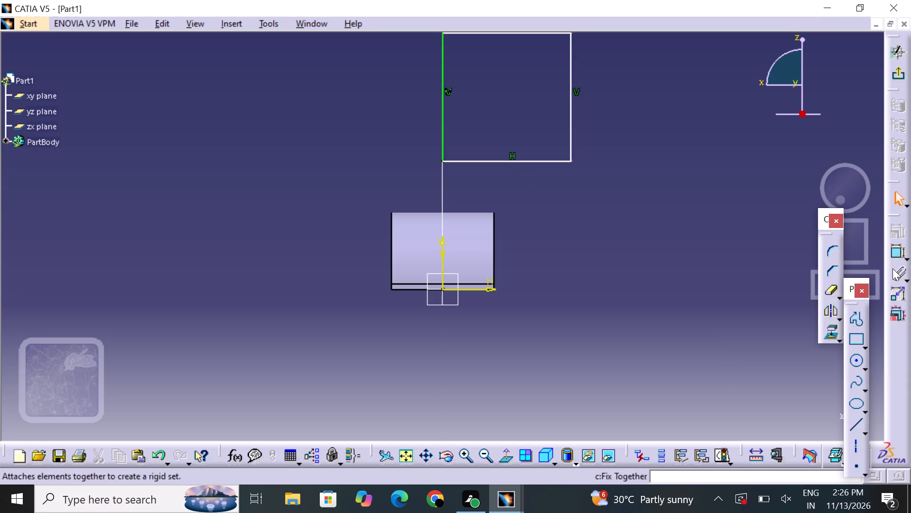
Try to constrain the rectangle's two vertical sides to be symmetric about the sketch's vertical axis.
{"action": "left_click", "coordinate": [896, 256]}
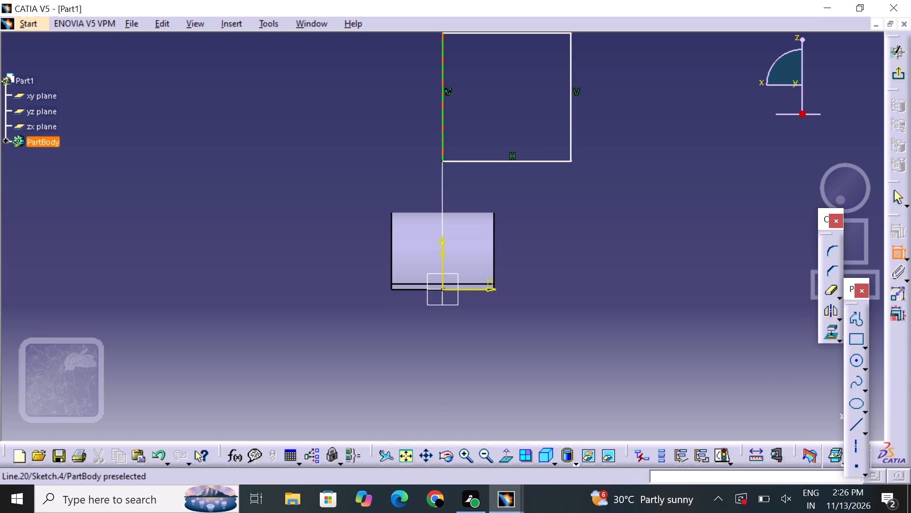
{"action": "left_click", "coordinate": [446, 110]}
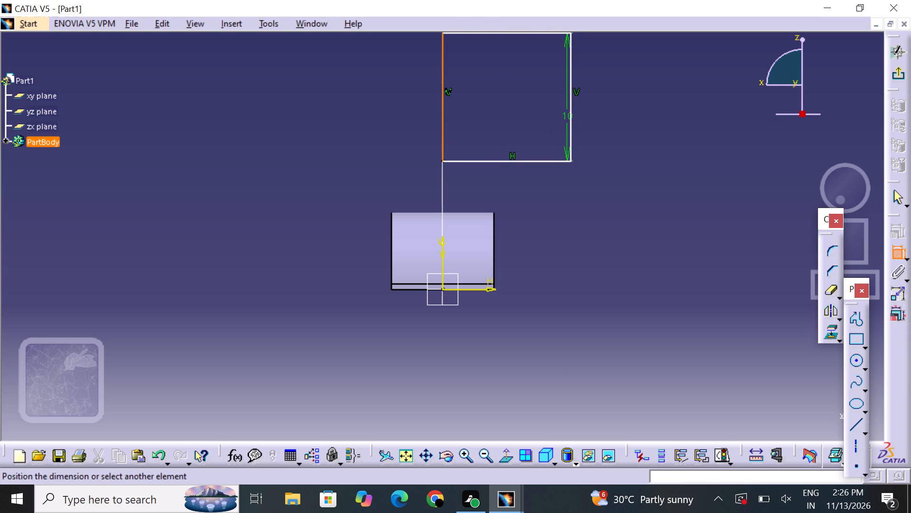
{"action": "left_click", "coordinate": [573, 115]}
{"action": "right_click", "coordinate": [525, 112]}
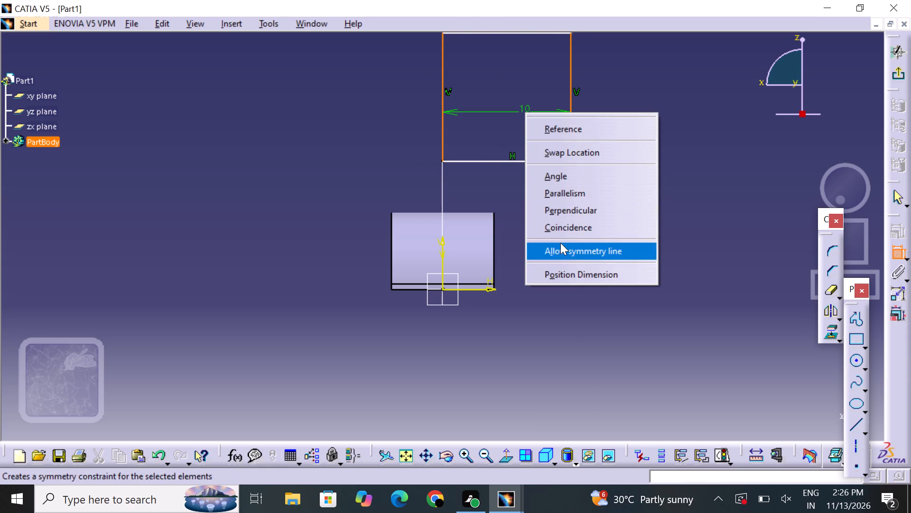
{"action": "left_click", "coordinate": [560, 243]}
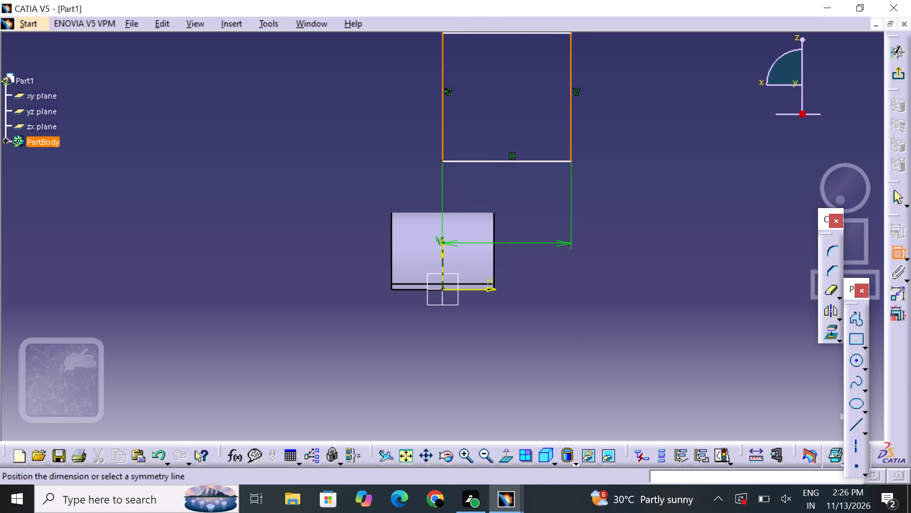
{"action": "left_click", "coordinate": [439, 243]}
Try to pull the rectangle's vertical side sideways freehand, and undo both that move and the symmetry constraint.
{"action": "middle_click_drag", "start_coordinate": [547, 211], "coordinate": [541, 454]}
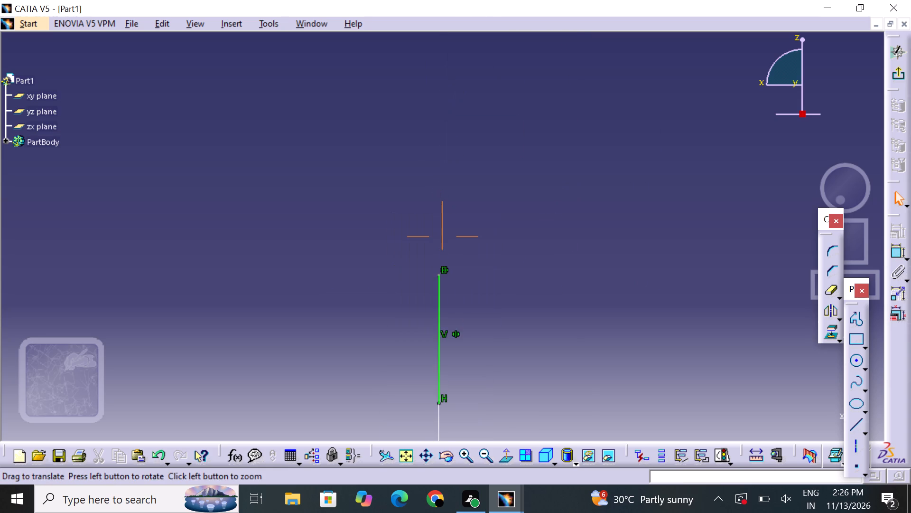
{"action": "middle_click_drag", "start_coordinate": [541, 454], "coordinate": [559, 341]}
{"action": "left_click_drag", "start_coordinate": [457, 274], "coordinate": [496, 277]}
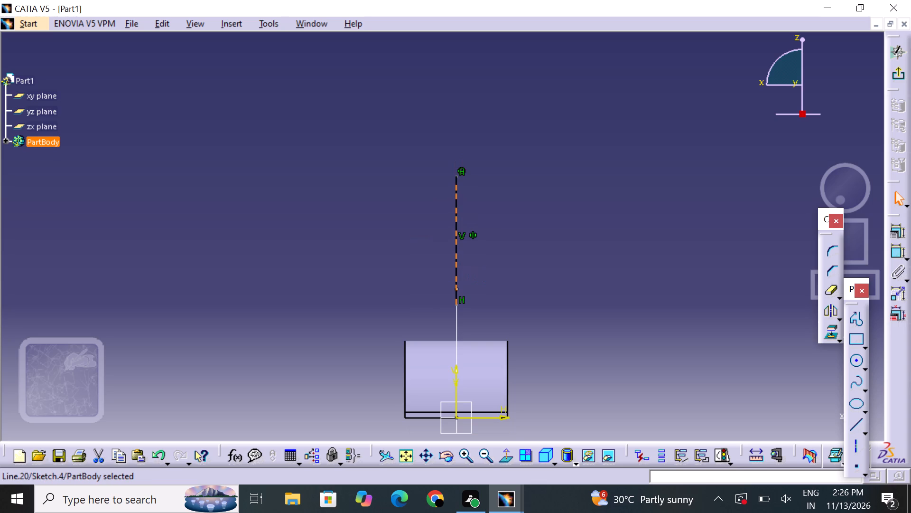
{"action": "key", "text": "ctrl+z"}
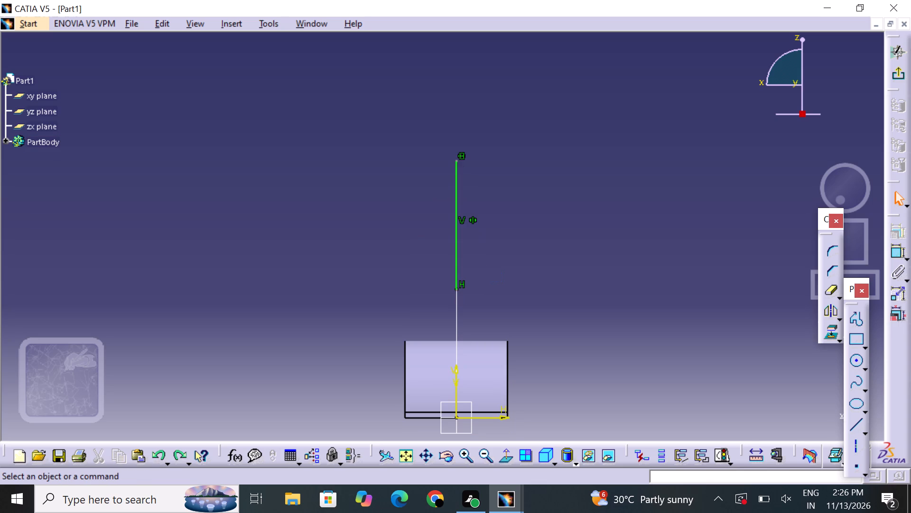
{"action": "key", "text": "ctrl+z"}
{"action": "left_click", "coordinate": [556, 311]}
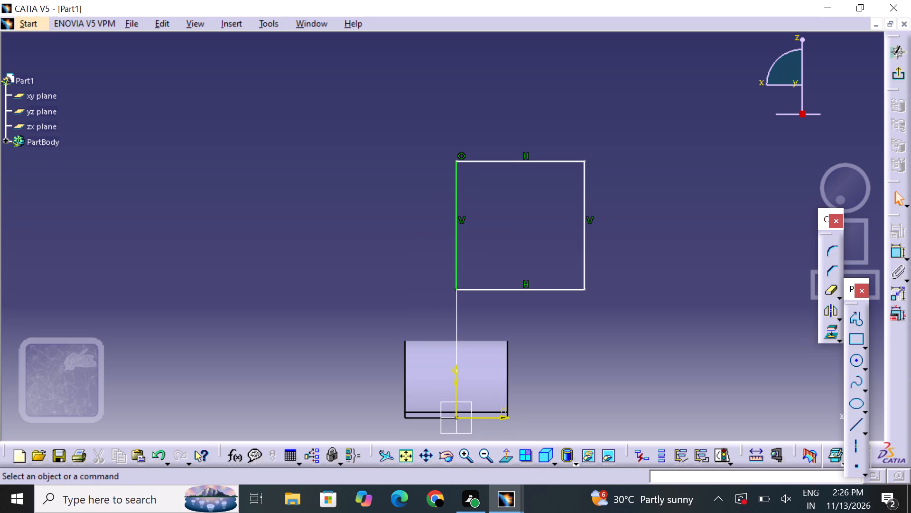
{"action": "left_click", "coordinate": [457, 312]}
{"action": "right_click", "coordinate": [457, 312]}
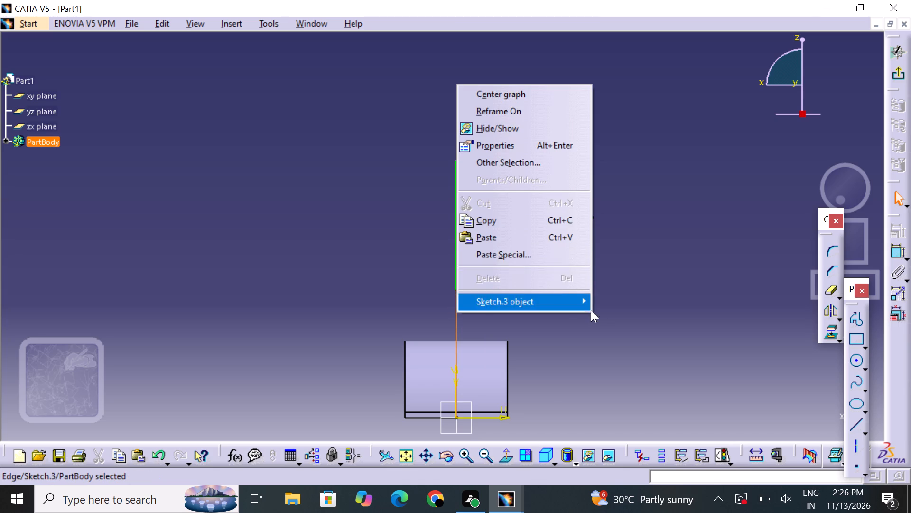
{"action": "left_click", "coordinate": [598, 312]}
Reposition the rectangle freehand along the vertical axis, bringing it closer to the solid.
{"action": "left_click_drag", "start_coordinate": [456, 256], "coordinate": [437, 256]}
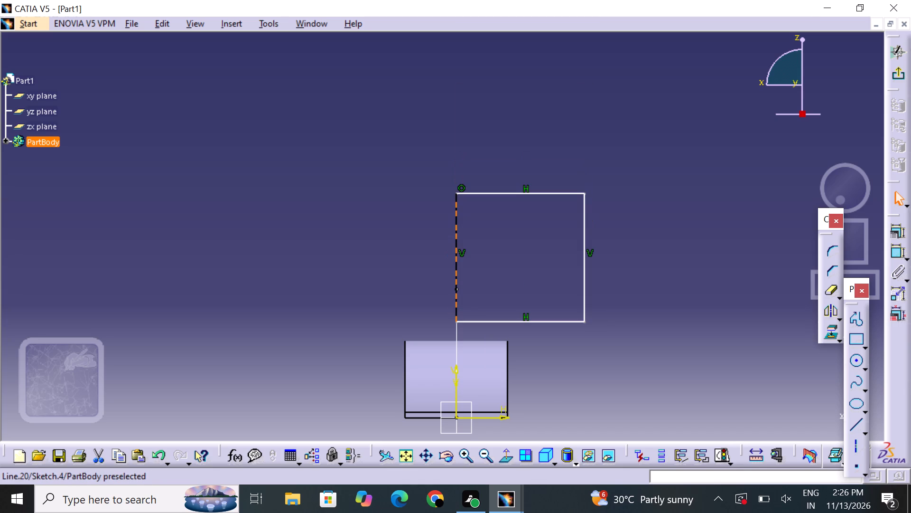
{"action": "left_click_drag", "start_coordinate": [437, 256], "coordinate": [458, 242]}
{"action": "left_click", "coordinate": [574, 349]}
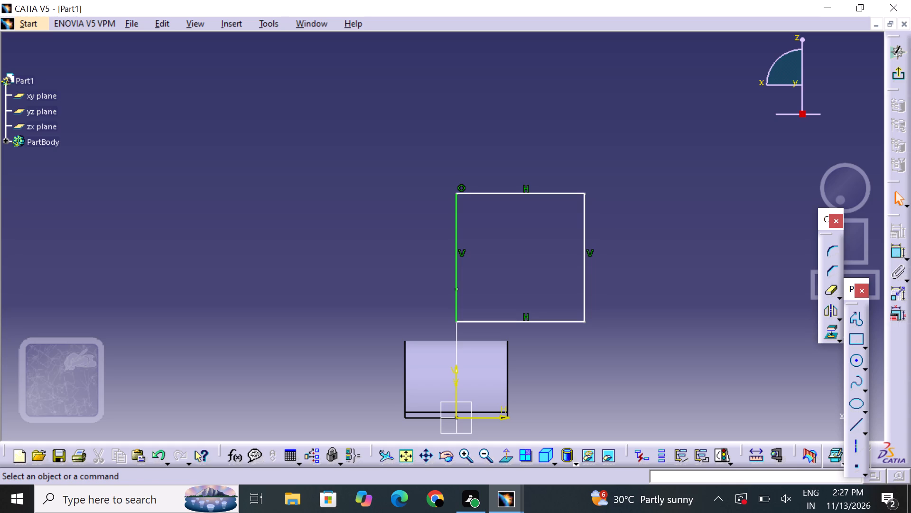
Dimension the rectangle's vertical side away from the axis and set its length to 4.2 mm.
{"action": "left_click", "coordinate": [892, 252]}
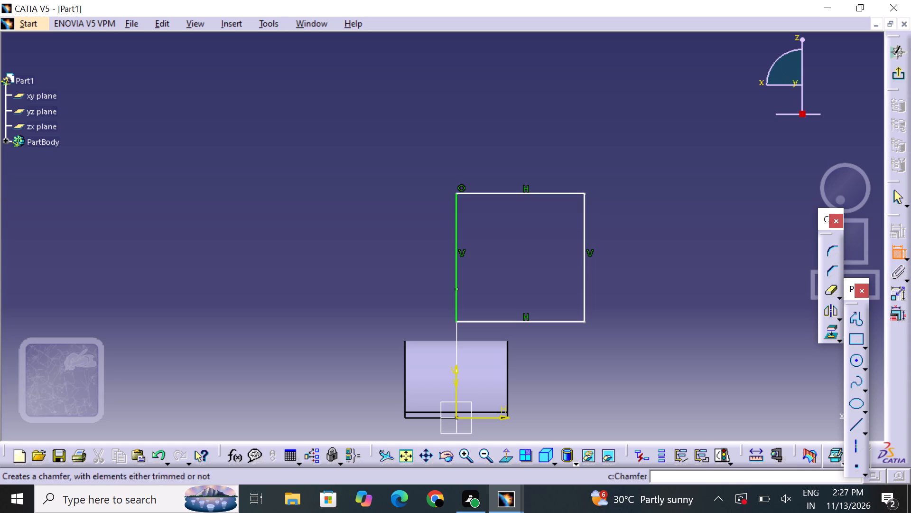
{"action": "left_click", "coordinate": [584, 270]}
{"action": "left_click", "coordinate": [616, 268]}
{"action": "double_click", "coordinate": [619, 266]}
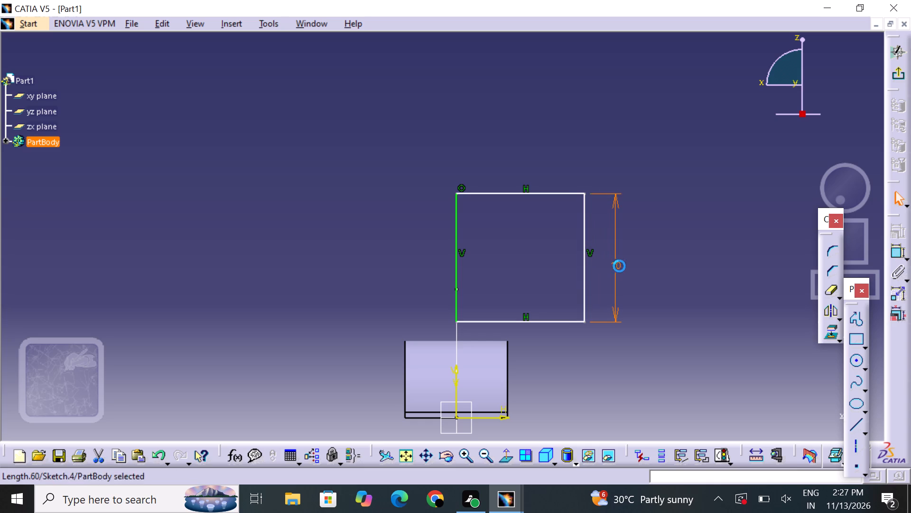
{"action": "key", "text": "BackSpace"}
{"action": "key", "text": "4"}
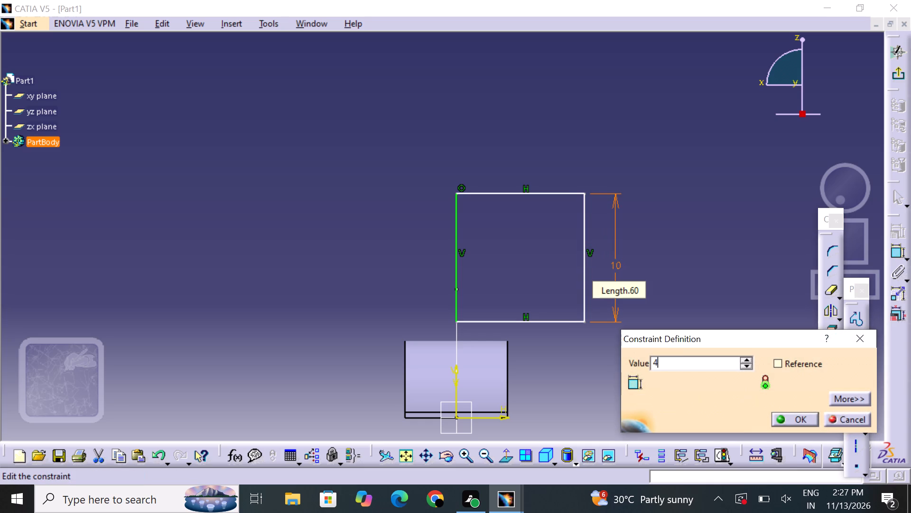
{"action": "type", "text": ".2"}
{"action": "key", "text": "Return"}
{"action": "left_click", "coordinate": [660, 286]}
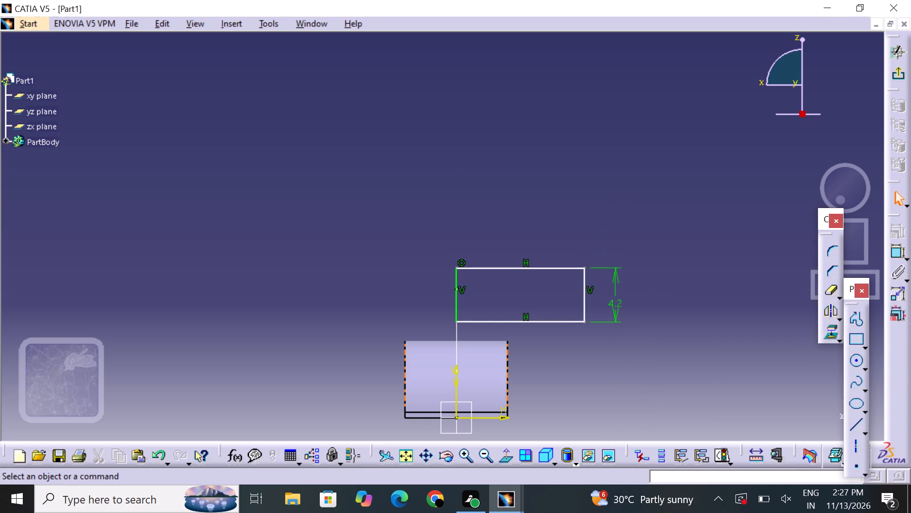
Hide Sketch.3, the line running up the vertical axis from the solid.
{"action": "left_click", "coordinate": [457, 334]}
{"action": "right_click", "coordinate": [455, 333]}
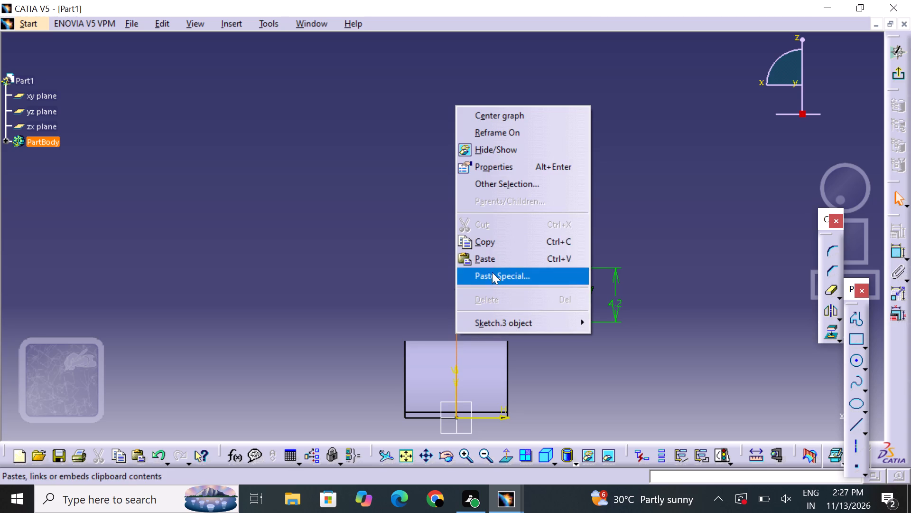
{"action": "left_click", "coordinate": [523, 144]}
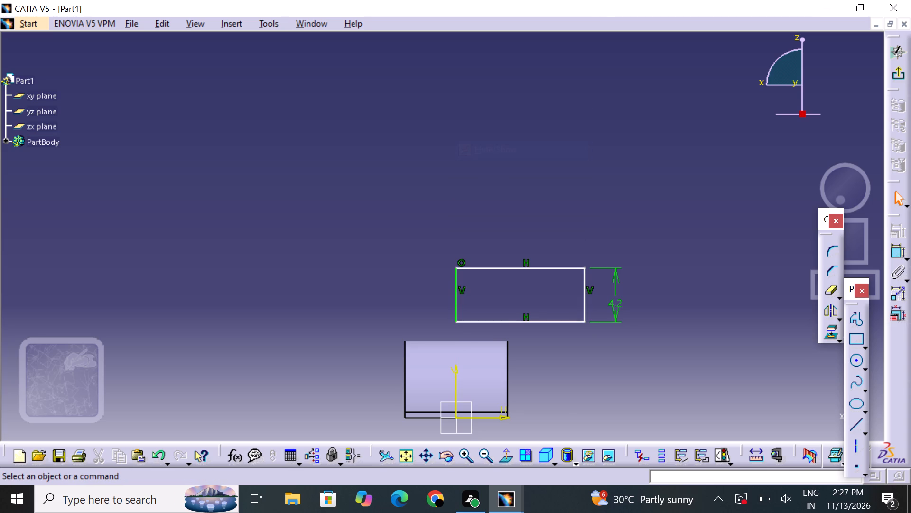
{"action": "left_click", "coordinate": [681, 382]}
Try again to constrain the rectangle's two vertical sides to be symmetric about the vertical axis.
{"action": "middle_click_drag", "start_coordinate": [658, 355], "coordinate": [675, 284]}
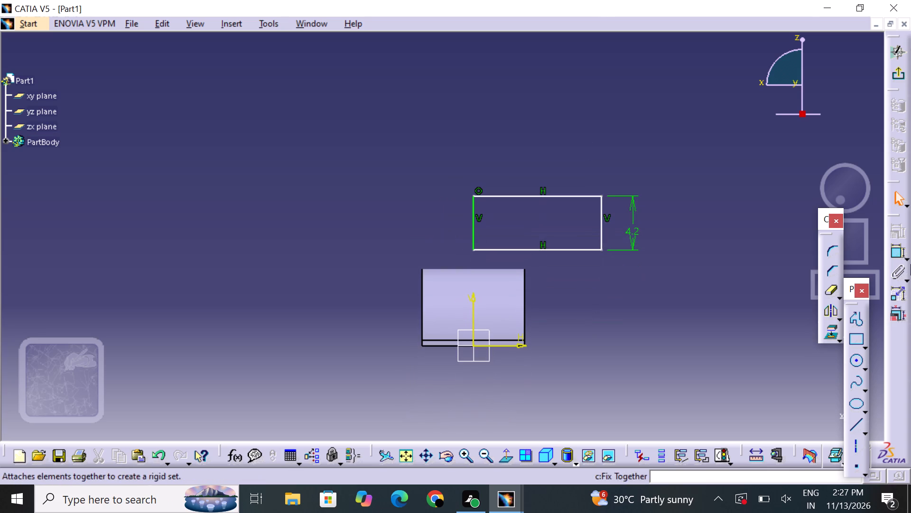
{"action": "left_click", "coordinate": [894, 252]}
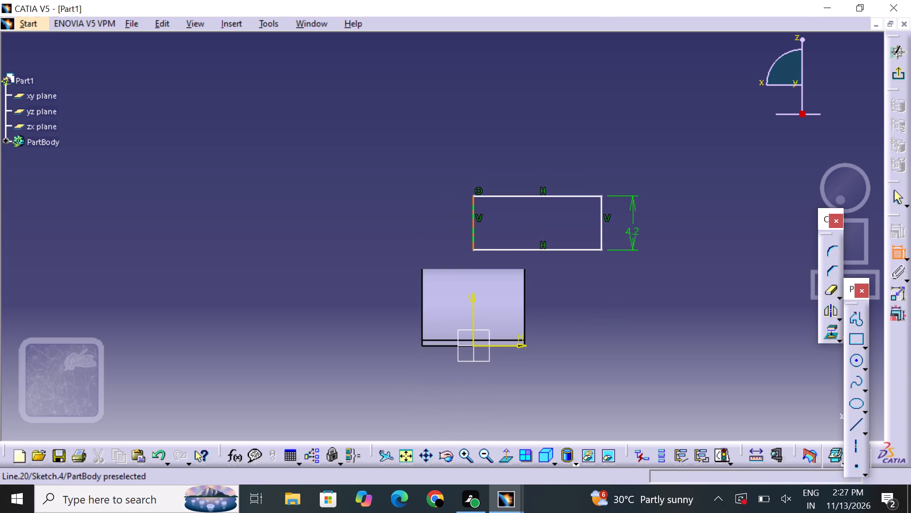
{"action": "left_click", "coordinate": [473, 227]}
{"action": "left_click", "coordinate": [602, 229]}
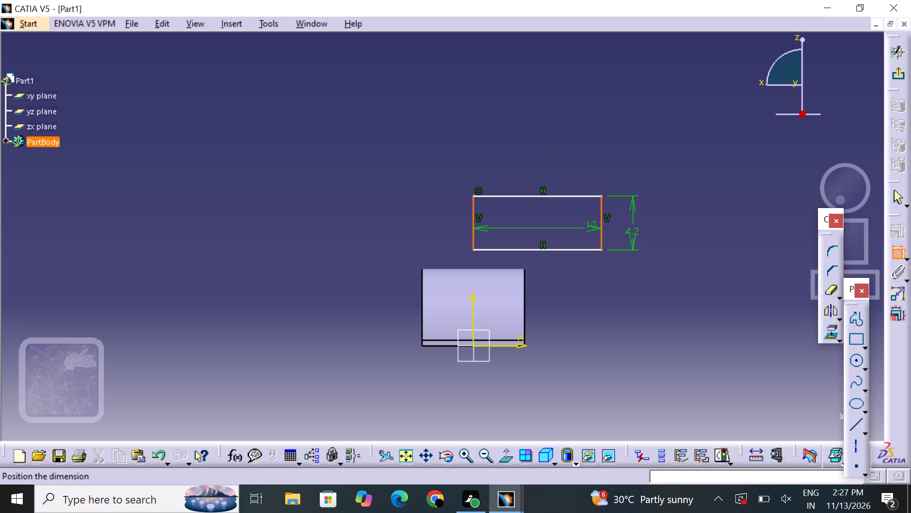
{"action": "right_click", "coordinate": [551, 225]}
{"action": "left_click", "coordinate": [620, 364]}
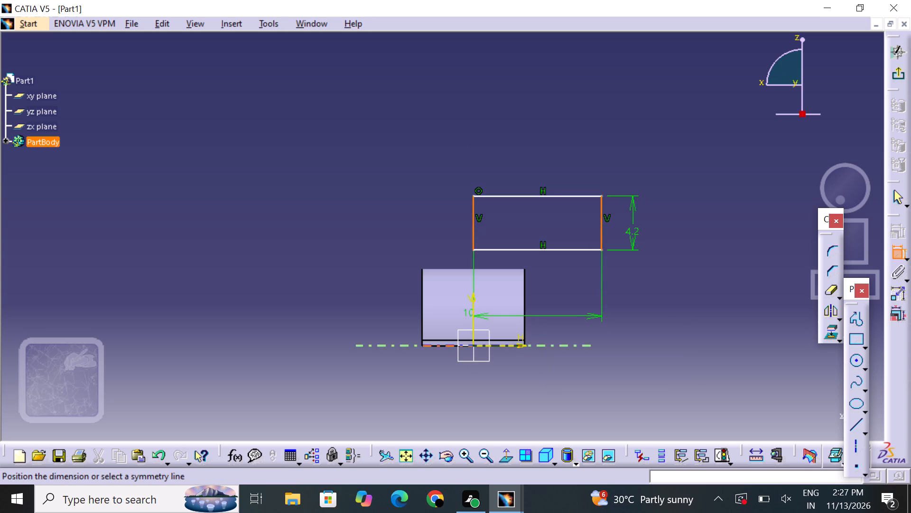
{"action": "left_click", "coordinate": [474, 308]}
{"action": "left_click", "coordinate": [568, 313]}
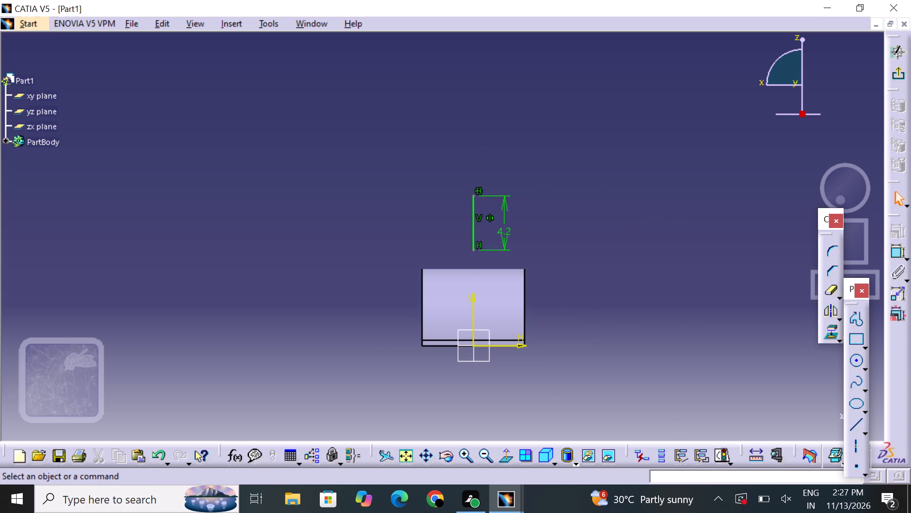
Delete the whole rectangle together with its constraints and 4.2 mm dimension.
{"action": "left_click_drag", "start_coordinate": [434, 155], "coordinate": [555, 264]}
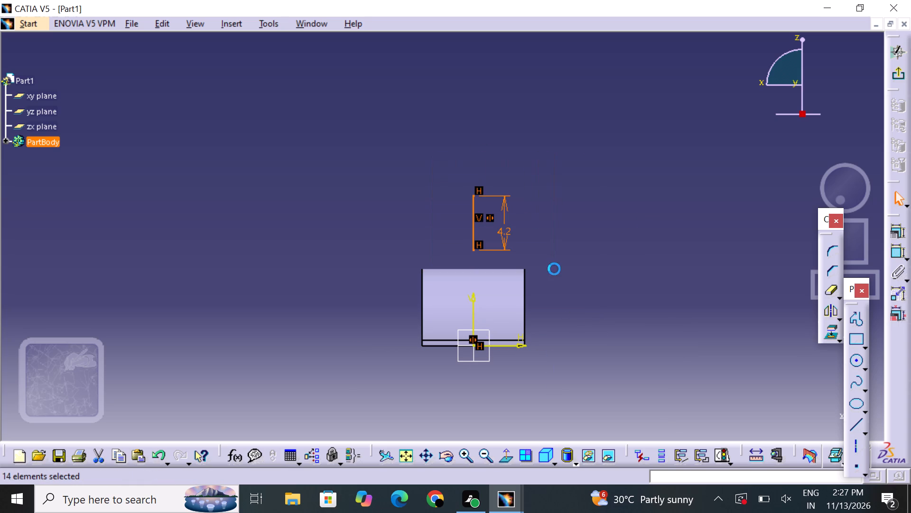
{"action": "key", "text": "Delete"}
Sketch a new rectangle about 10 mm by 10 mm from the vertical axis, with its bottom side about 10 mm above the horizontal axis.
{"action": "left_click", "coordinate": [853, 336]}
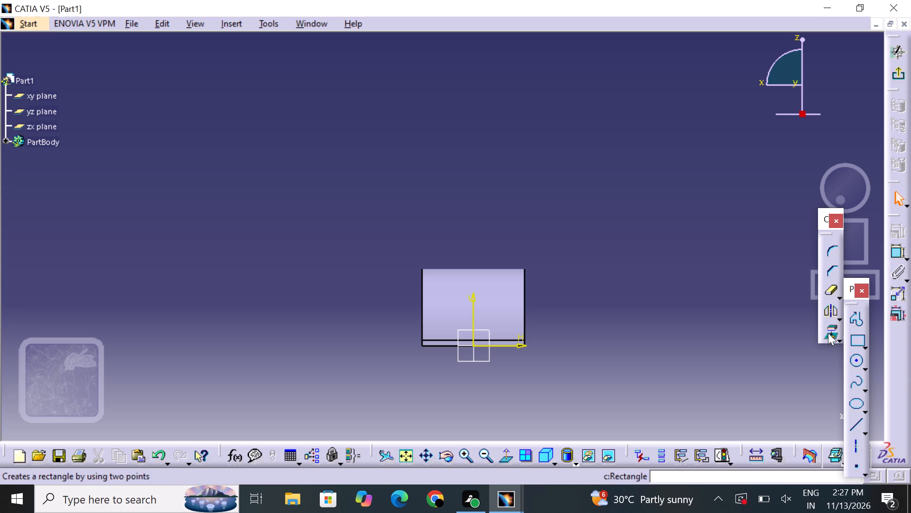
{"action": "left_click", "coordinate": [409, 147]}
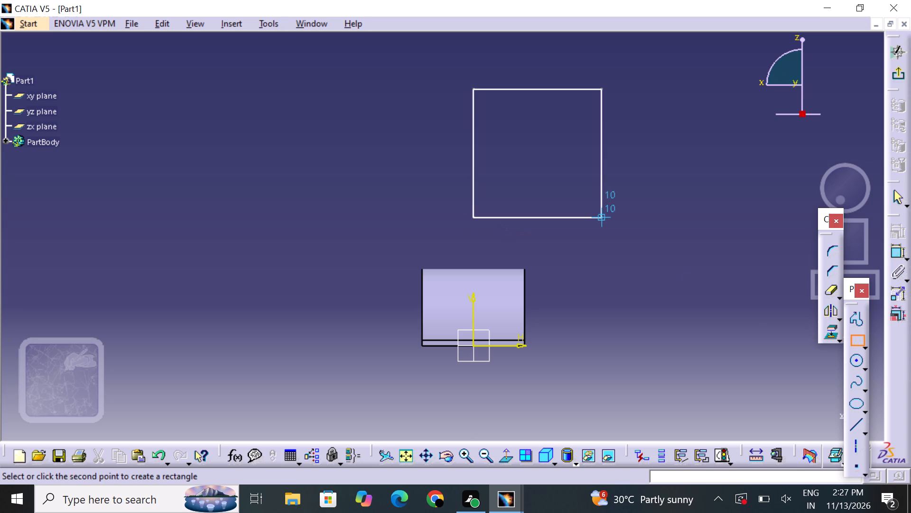
{"action": "left_click", "coordinate": [545, 237]}
{"action": "left_click", "coordinate": [591, 274]}
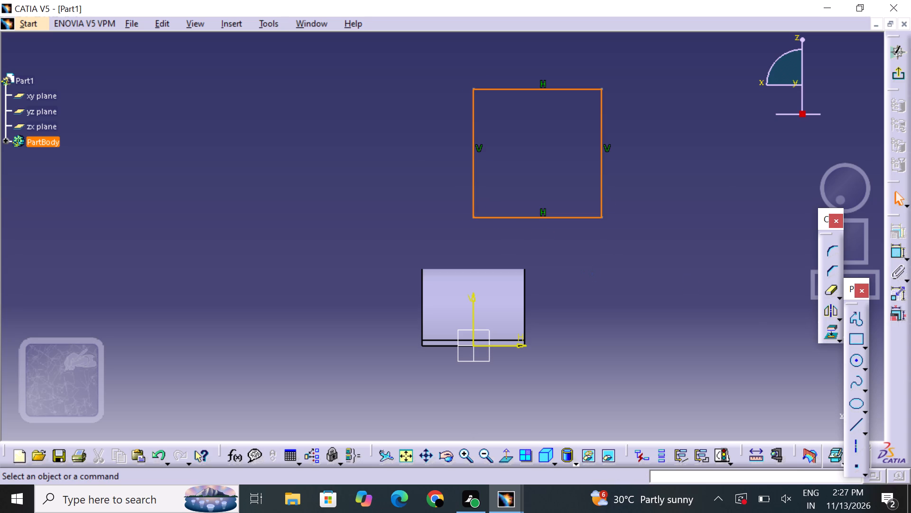
Move the new rectangle freehand down along the vertical axis to just above the solid.
{"action": "left_click_drag", "start_coordinate": [475, 186], "coordinate": [448, 186]}
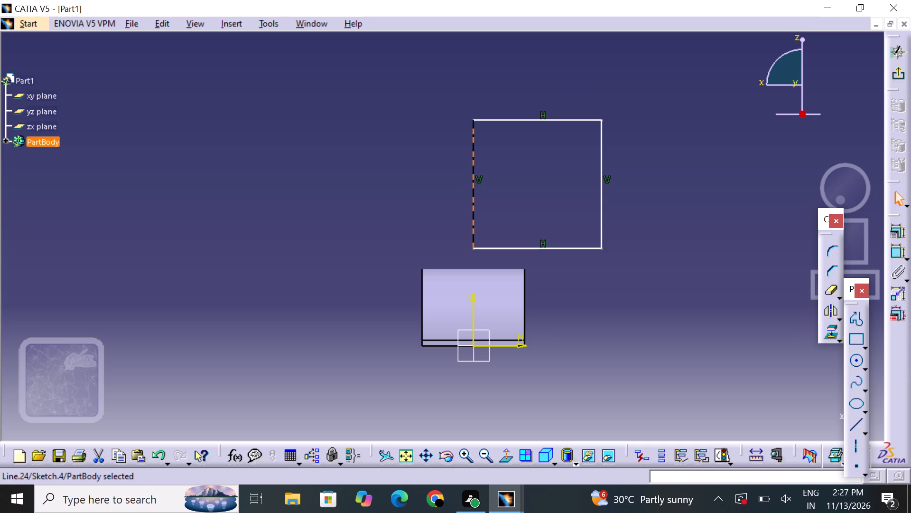
{"action": "left_click_drag", "start_coordinate": [474, 210], "coordinate": [451, 209]}
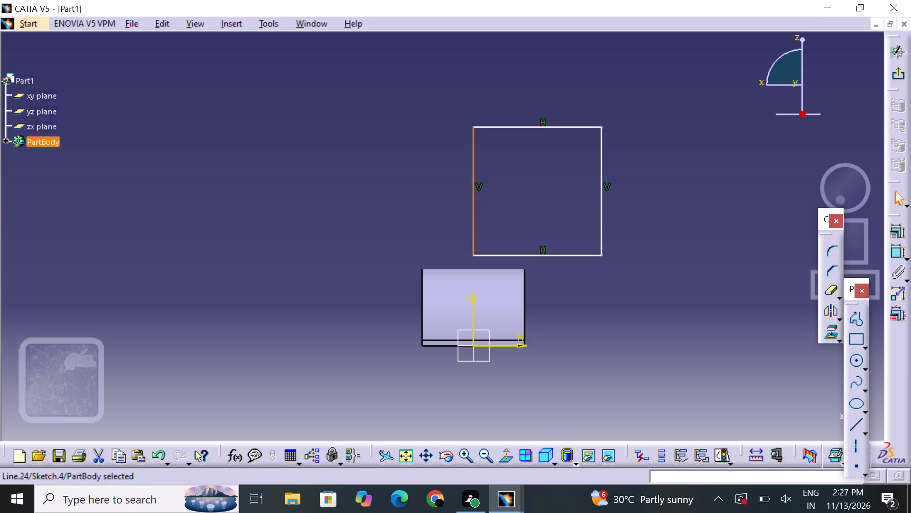
{"action": "left_click", "coordinate": [568, 283]}
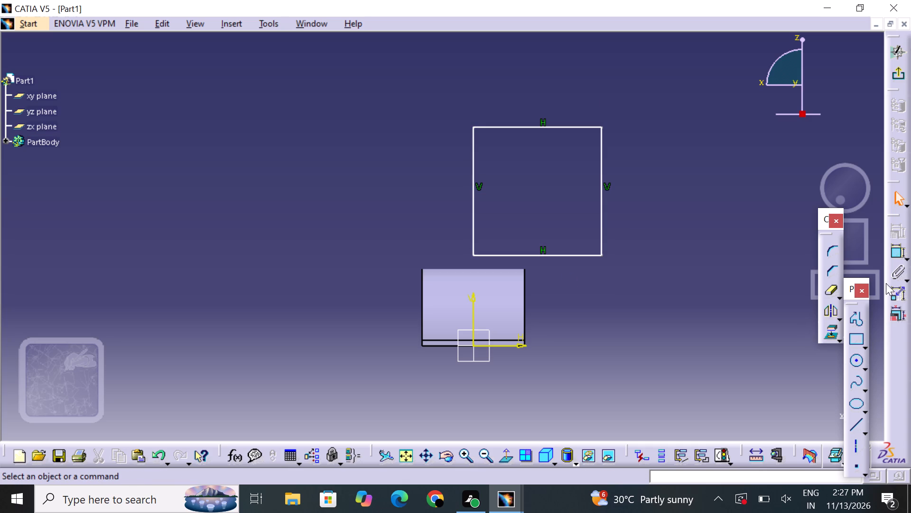
Constrain the rectangle's two vertical sides to be symmetric about the vertical axis.
{"action": "left_click", "coordinate": [898, 253]}
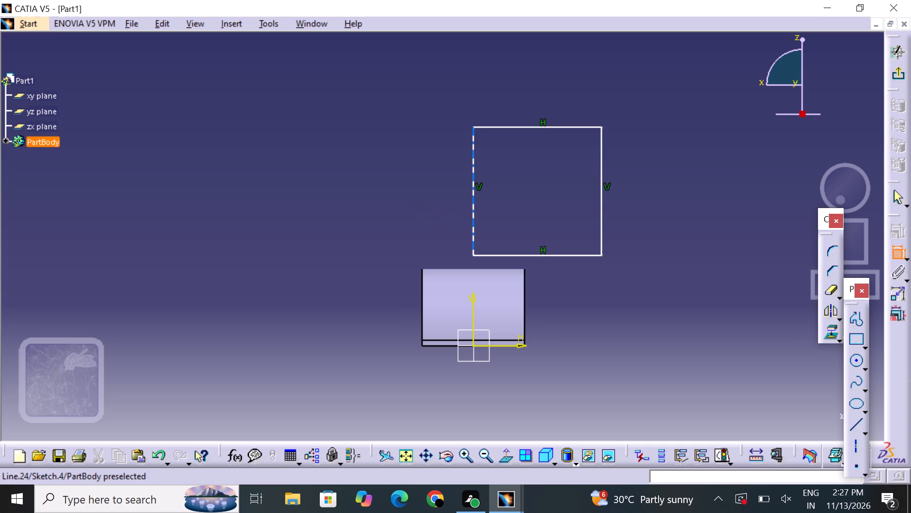
{"action": "left_click", "coordinate": [474, 199]}
{"action": "left_click", "coordinate": [603, 217]}
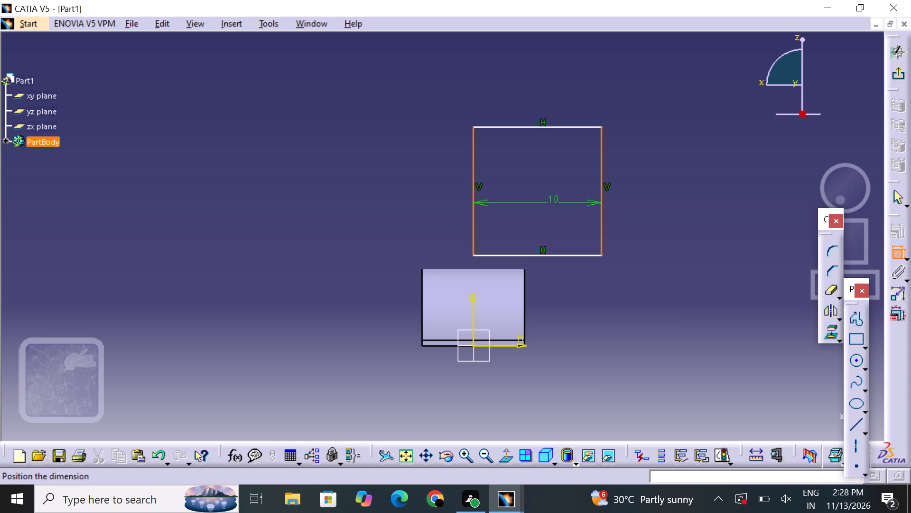
{"action": "right_click", "coordinate": [547, 199]}
{"action": "left_click", "coordinate": [582, 337]}
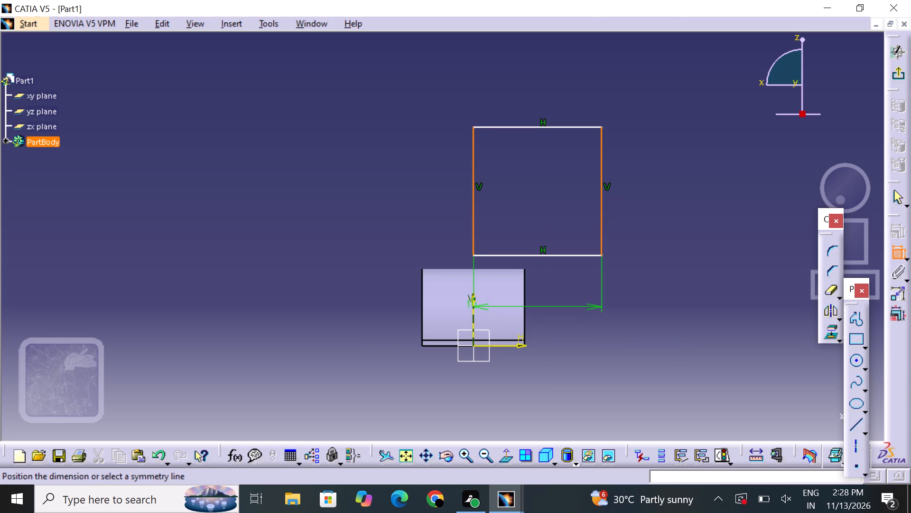
{"action": "left_click", "coordinate": [473, 306]}
{"action": "left_click", "coordinate": [578, 324]}
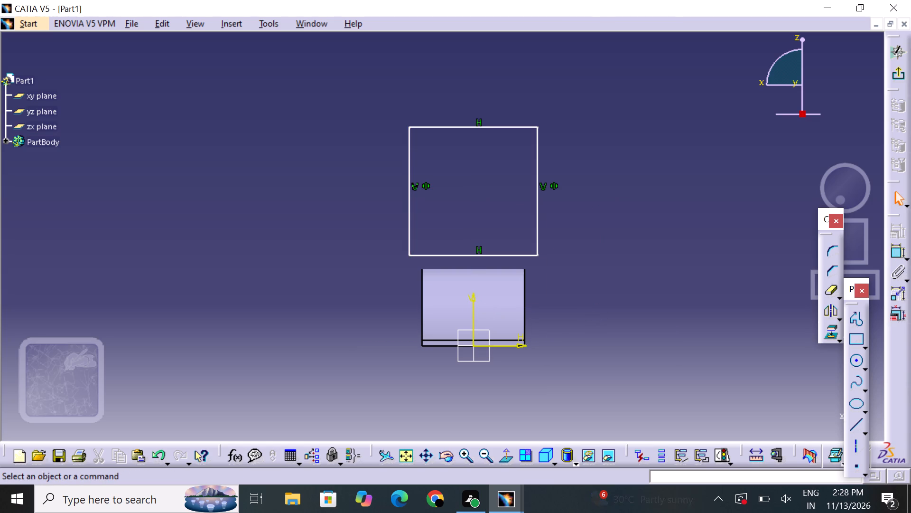
Dimension the rectangle's vertical side and set its height to 4.2 mm.
{"action": "left_click", "coordinate": [900, 256]}
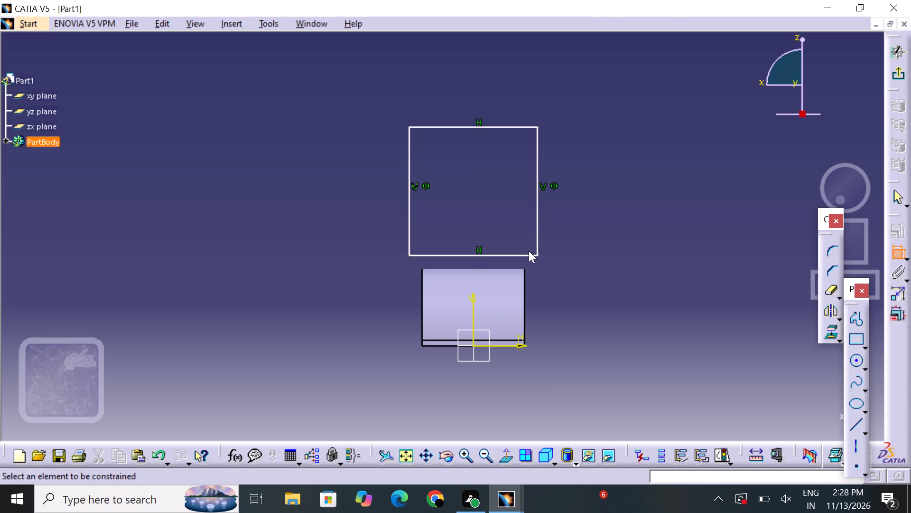
{"action": "left_click", "coordinate": [536, 223]}
{"action": "left_click", "coordinate": [561, 223]}
{"action": "double_click", "coordinate": [561, 222]}
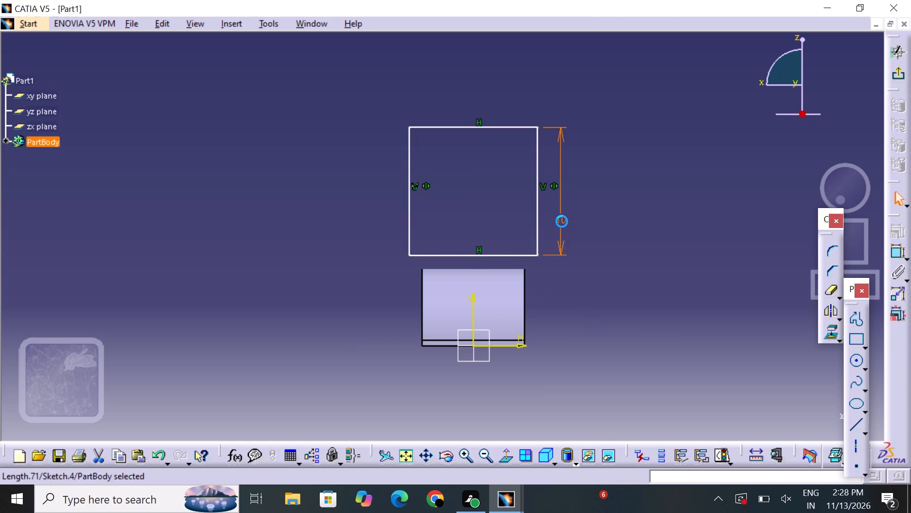
{"action": "key", "text": "BackSpace"}
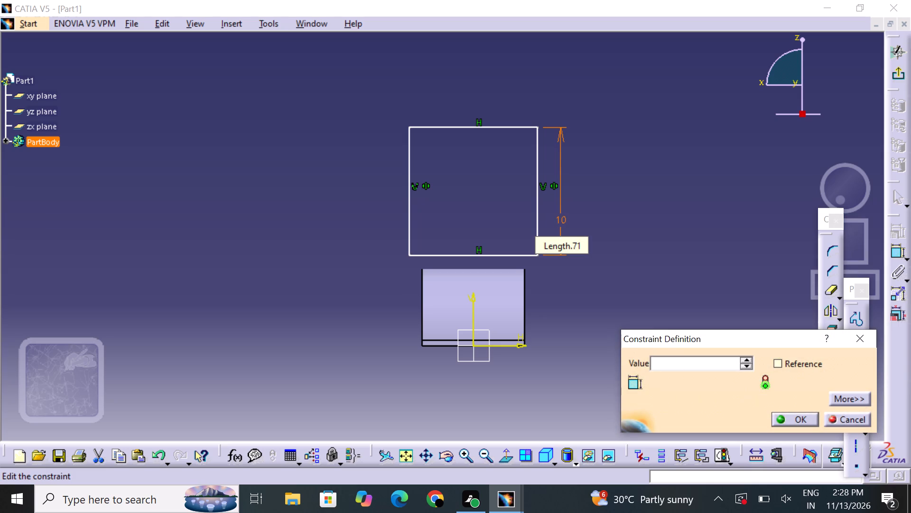
{"action": "type", "text": "4.2"}
{"action": "key", "text": "Return"}
{"action": "left_click", "coordinate": [610, 247]}
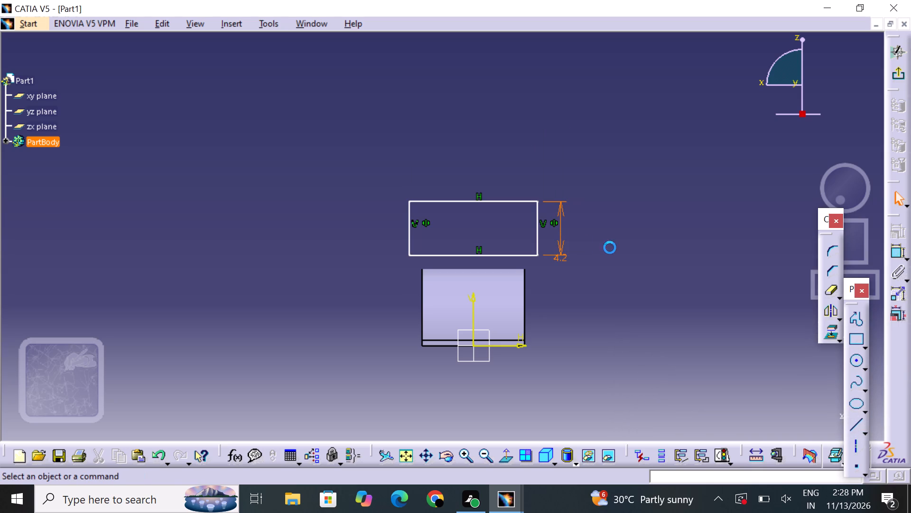
Dimension the rectangle's bottom side from the horizontal axis and set the offset to 5.8 mm.
{"action": "left_click", "coordinate": [896, 254]}
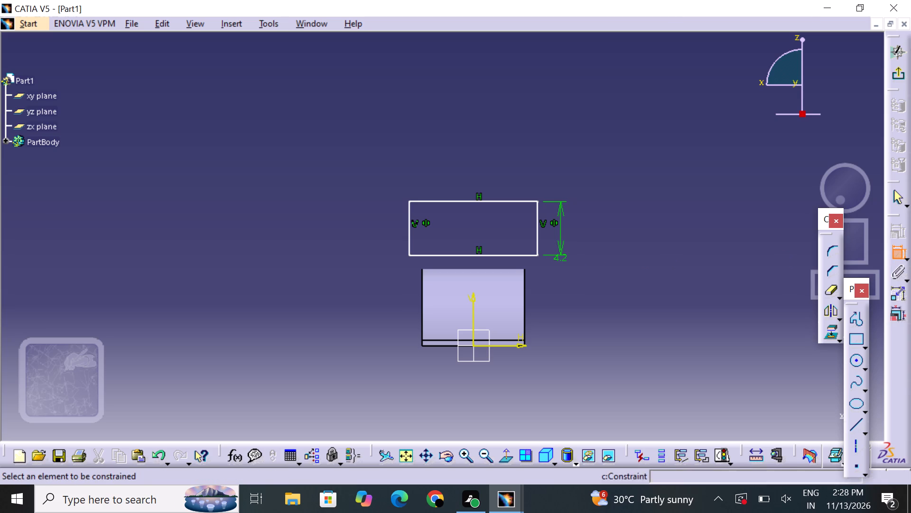
{"action": "left_click", "coordinate": [520, 253]}
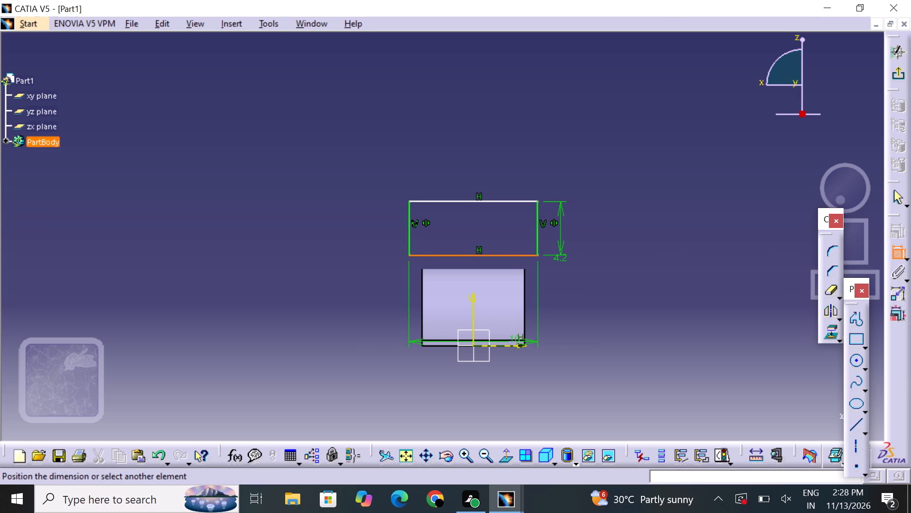
{"action": "left_click", "coordinate": [517, 348]}
{"action": "left_click", "coordinate": [578, 317]}
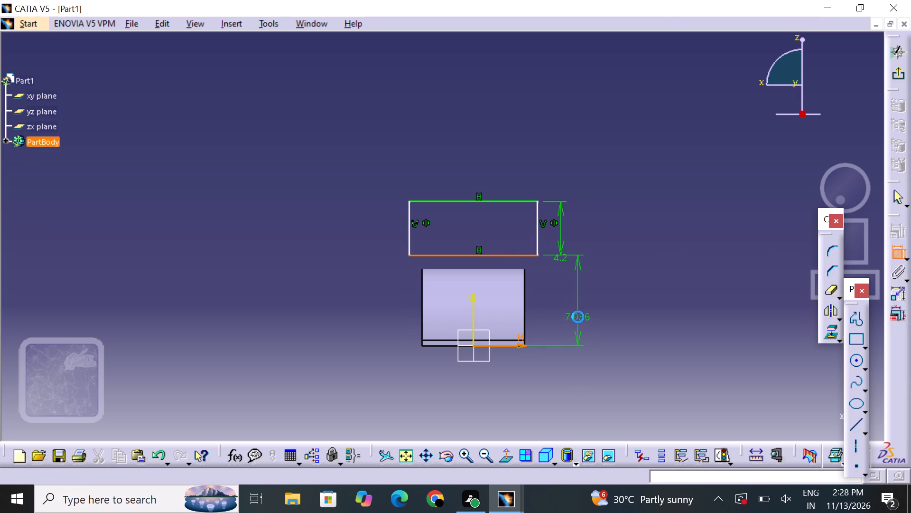
{"action": "double_click", "coordinate": [579, 313]}
{"action": "key", "text": "BackSpace"}
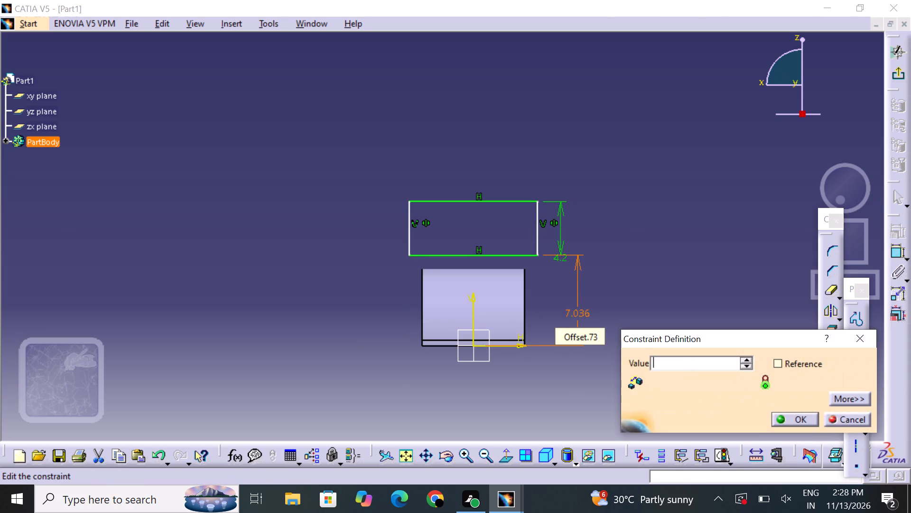
{"action": "type", "text": "5.8"}
{"action": "key", "text": "Return"}
{"action": "left_click", "coordinate": [621, 318]}
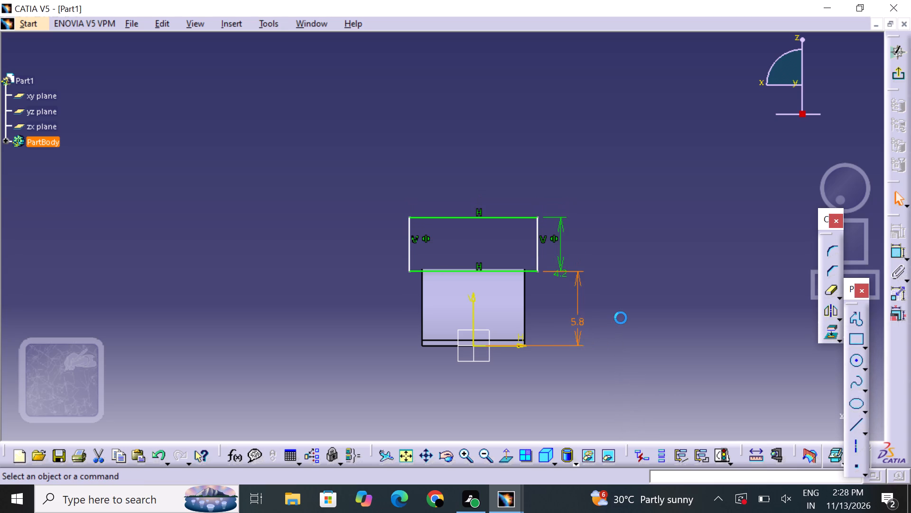
{"action": "middle_click", "coordinate": [595, 353]}
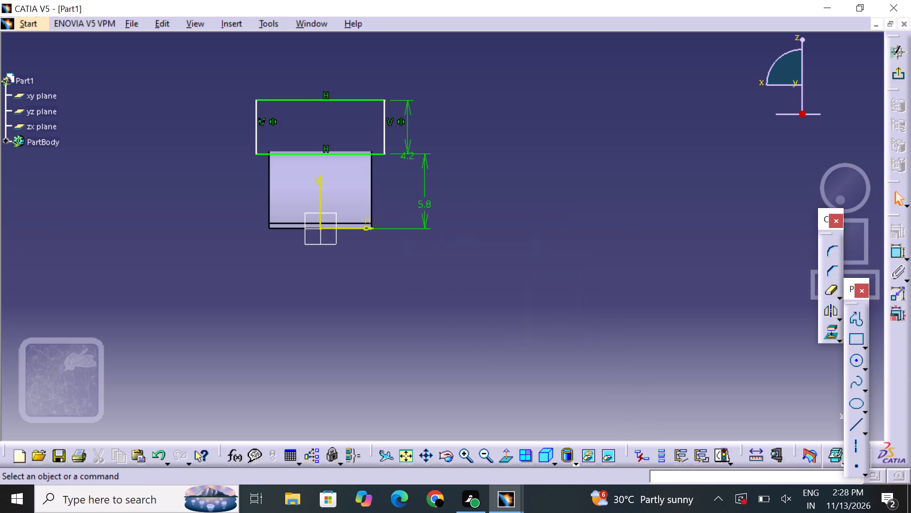
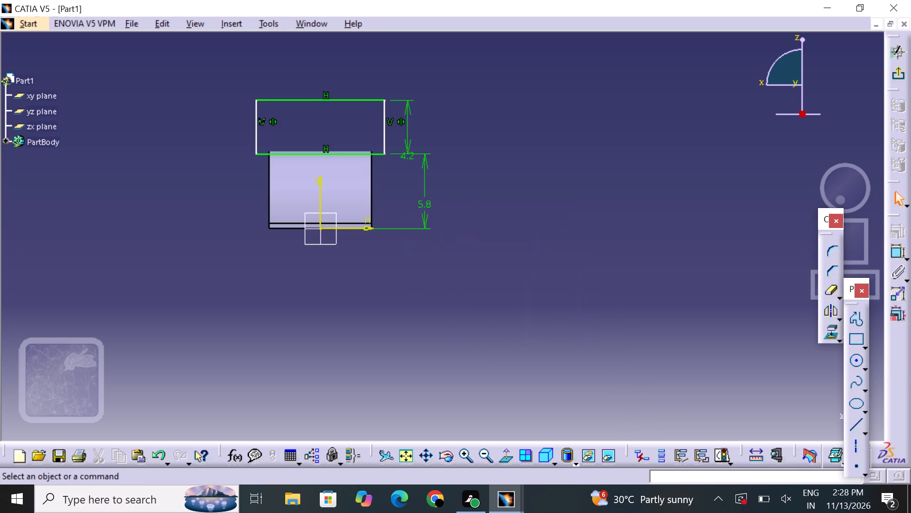
Dimension the top side of the rectangle above the solid and set its width to 5.75 mm.
{"action": "middle_click_drag", "start_coordinate": [492, 275], "coordinate": [594, 337]}
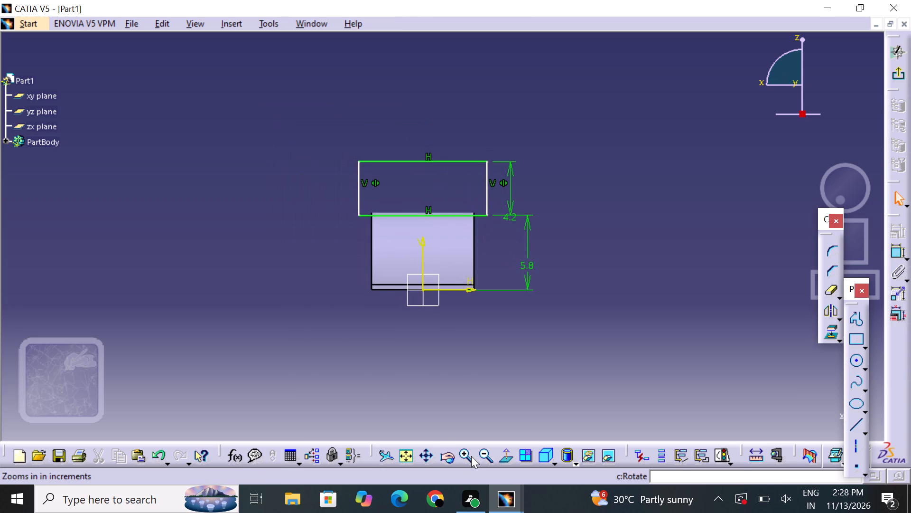
{"action": "left_click", "coordinate": [474, 456]}
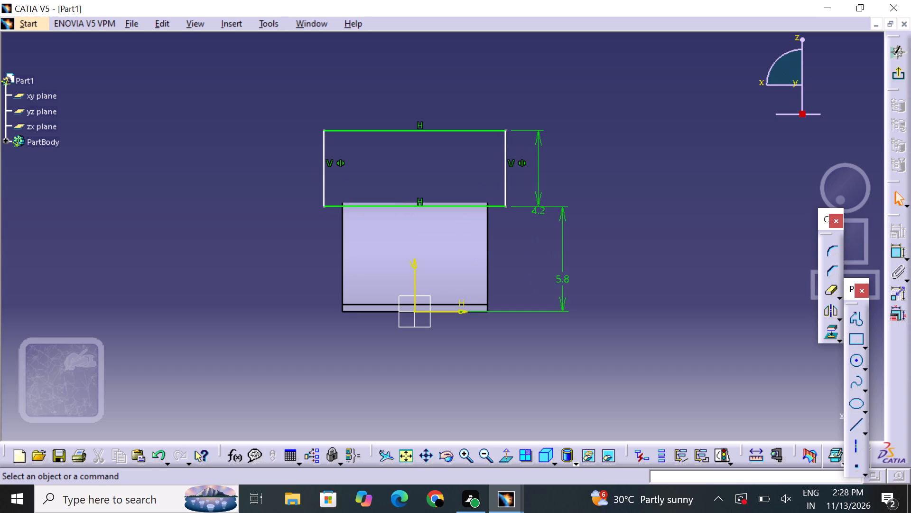
{"action": "left_click", "coordinate": [891, 257]}
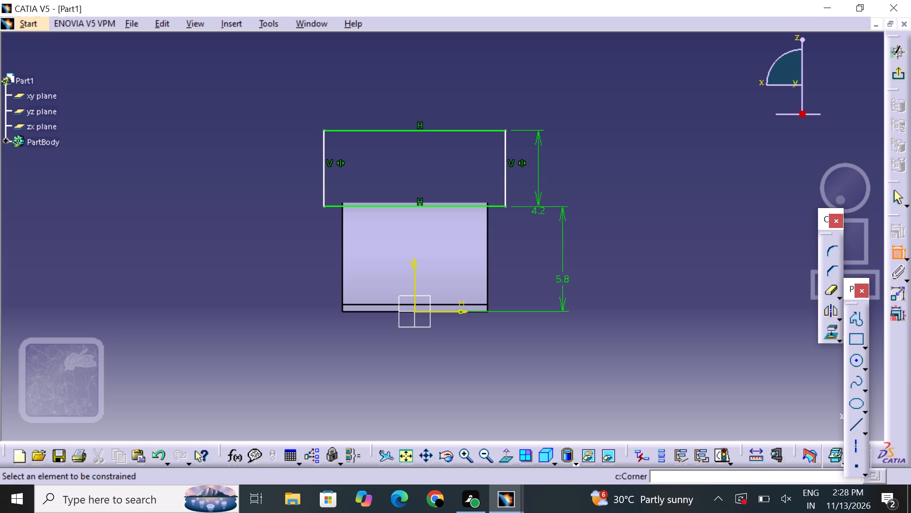
{"action": "left_click", "coordinate": [466, 128]}
{"action": "left_click", "coordinate": [460, 110]}
{"action": "left_click", "coordinate": [460, 109]}
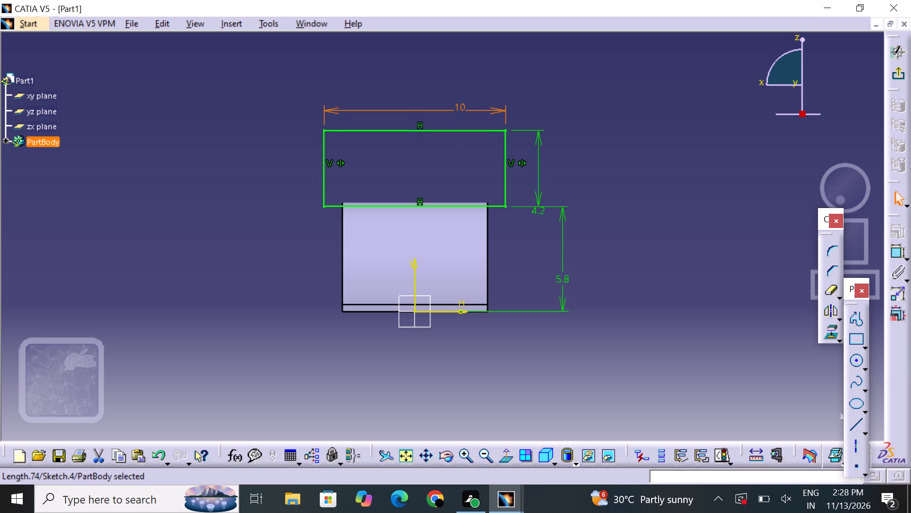
{"action": "left_click", "coordinate": [460, 109]}
{"action": "key", "text": "BackSpace"}
{"action": "type", "text": "5.75"}
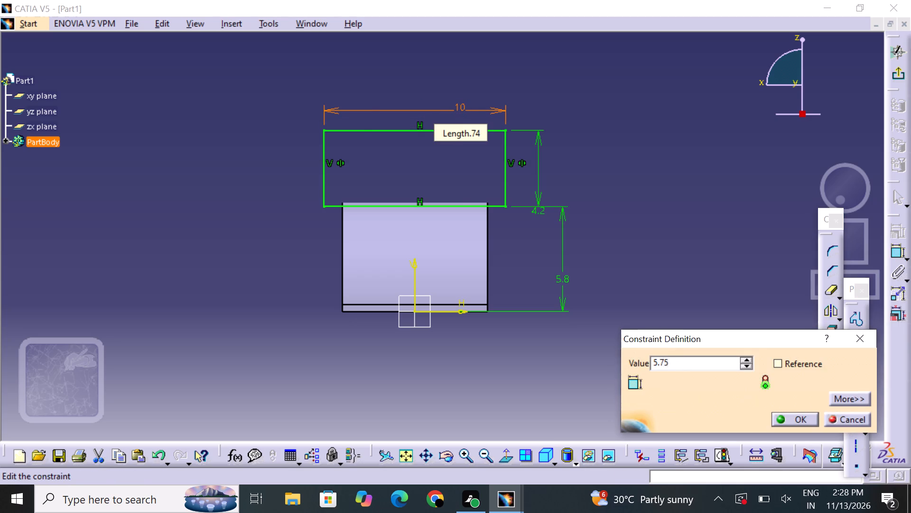
{"action": "key", "text": "Return"}
{"action": "left_click", "coordinate": [585, 169]}
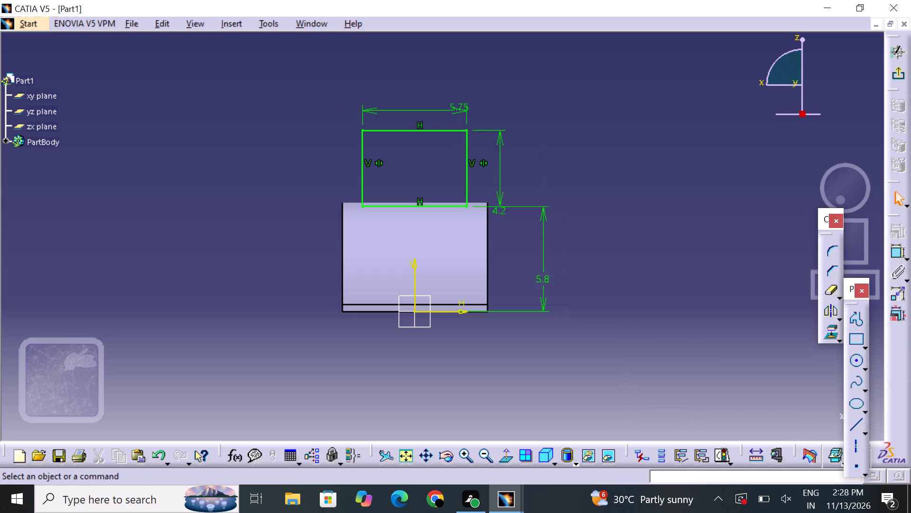
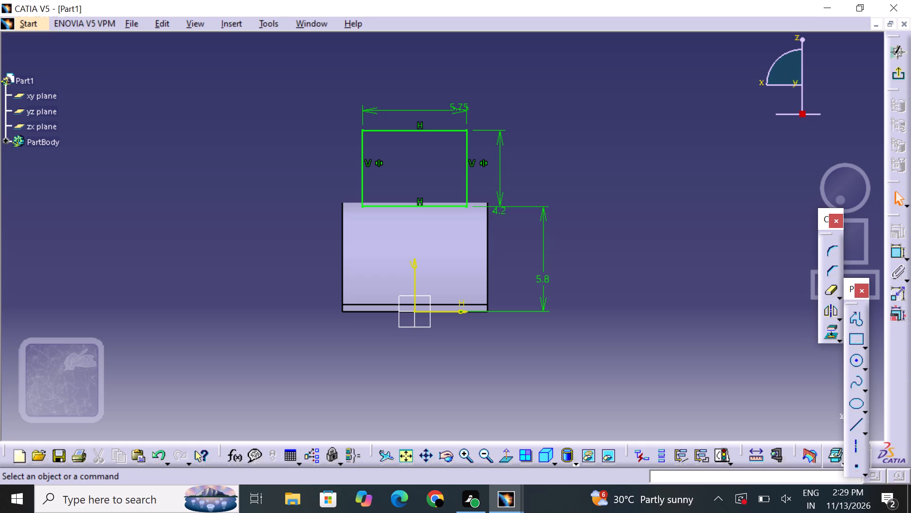
Round the rectangle's upper-right corner to a 1.5 mm radius with the Corner tool, converting the sides' length constraints into distances.
{"action": "left_click", "coordinate": [896, 256]}
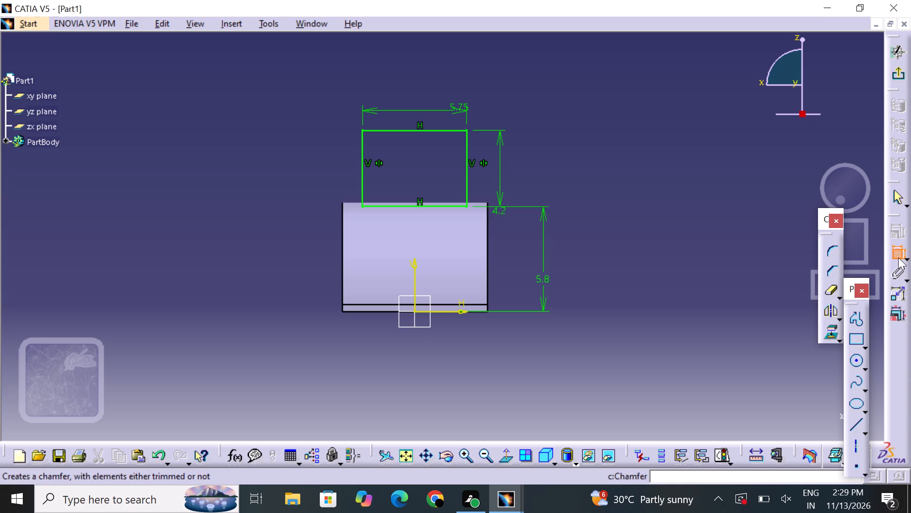
{"action": "left_click", "coordinate": [898, 257]}
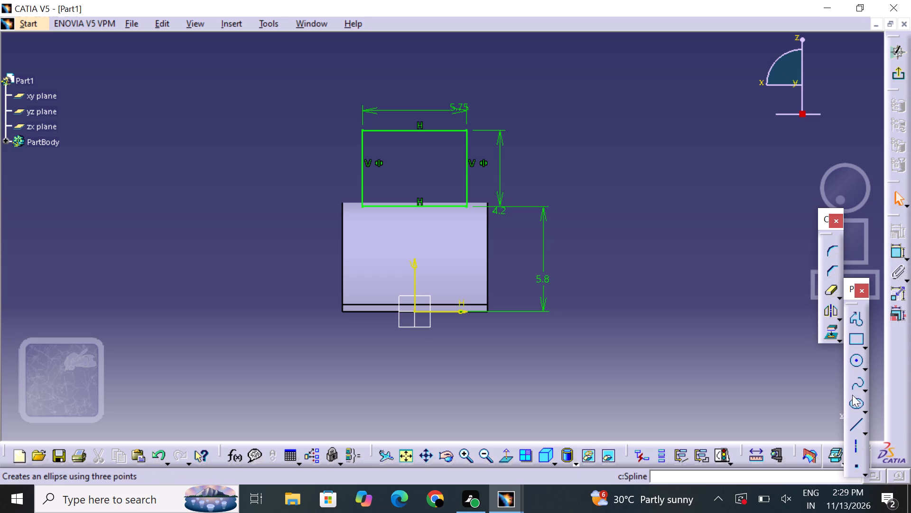
{"action": "left_click", "coordinate": [837, 253]}
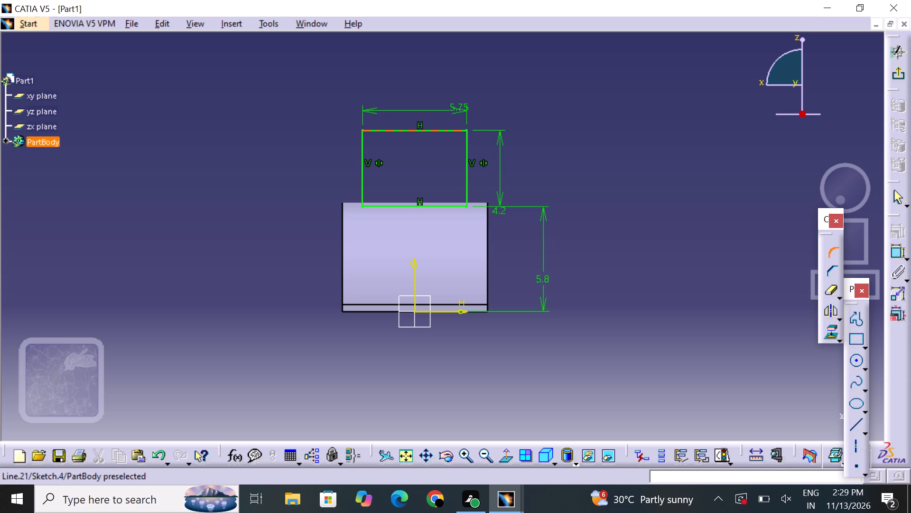
{"action": "left_click", "coordinate": [460, 132]}
{"action": "left_click", "coordinate": [465, 139]}
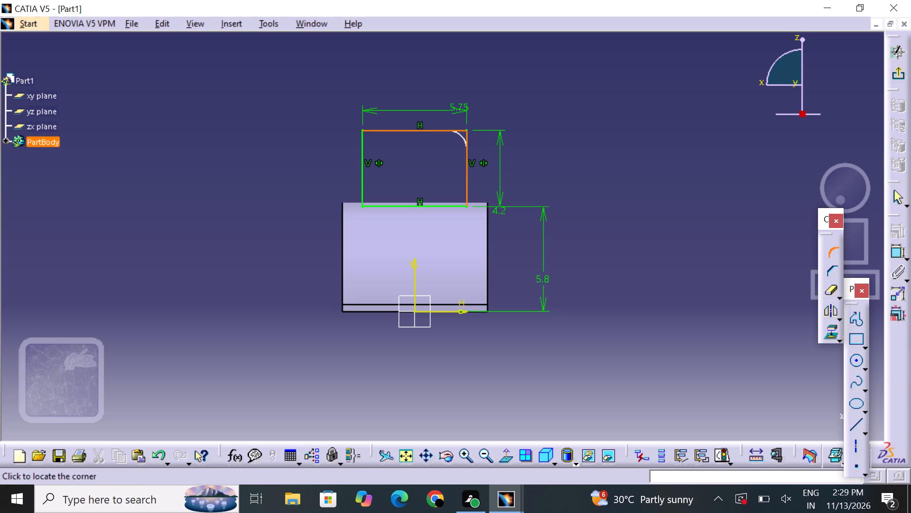
{"action": "left_click", "coordinate": [462, 139]}
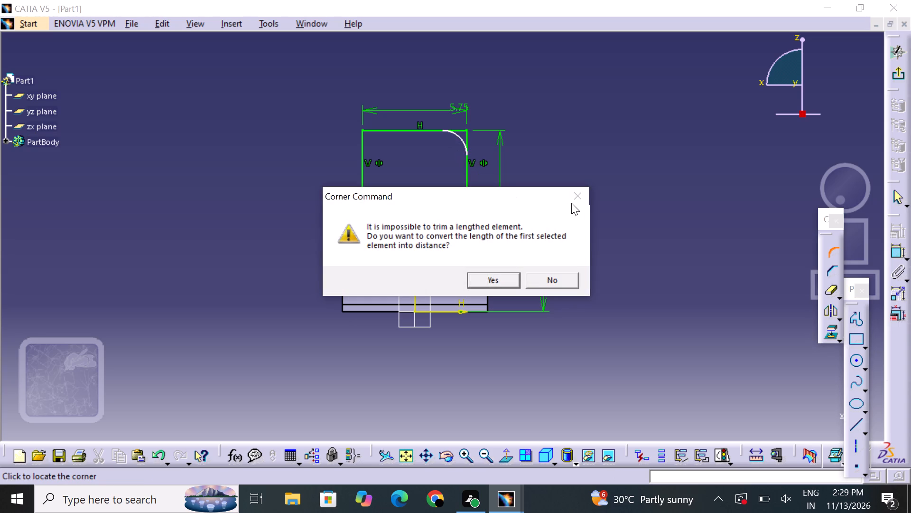
{"action": "left_click", "coordinate": [484, 283]}
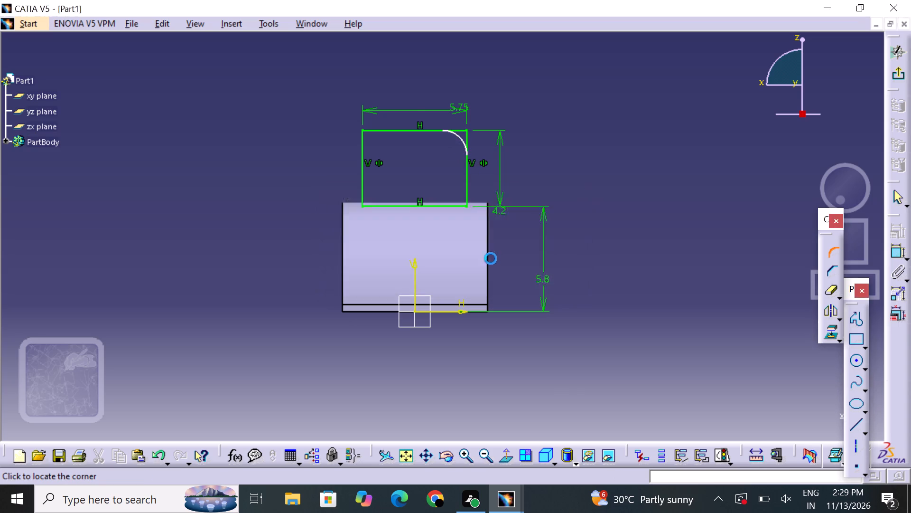
{"action": "left_click", "coordinate": [501, 276]}
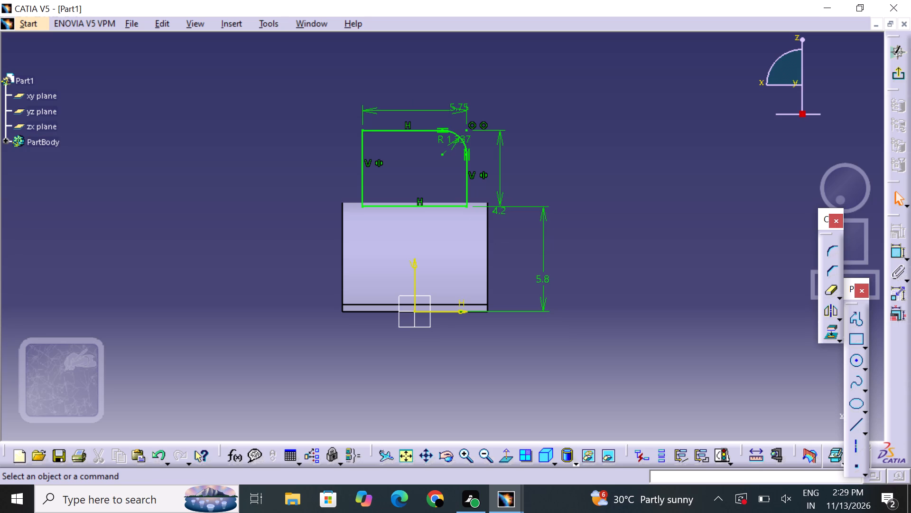
{"action": "double_click", "coordinate": [440, 139]}
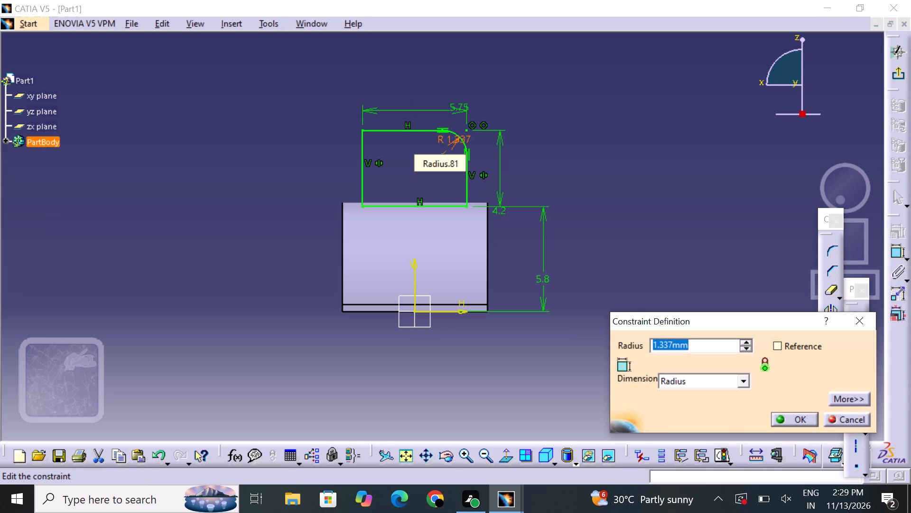
{"action": "key", "text": "BackSpace"}
{"action": "key", "text": "1"}
{"action": "type", "text": ".5"}
{"action": "key", "text": "Return"}
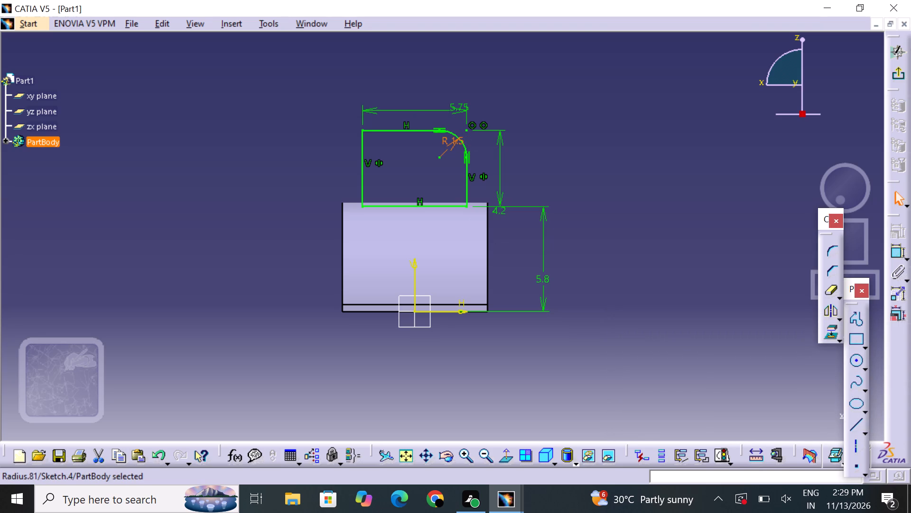
{"action": "left_click", "coordinate": [615, 232]}
Add a corner between the rectangle's top and left sides and set its radius to 1.5 mm.
{"action": "left_click", "coordinate": [830, 247]}
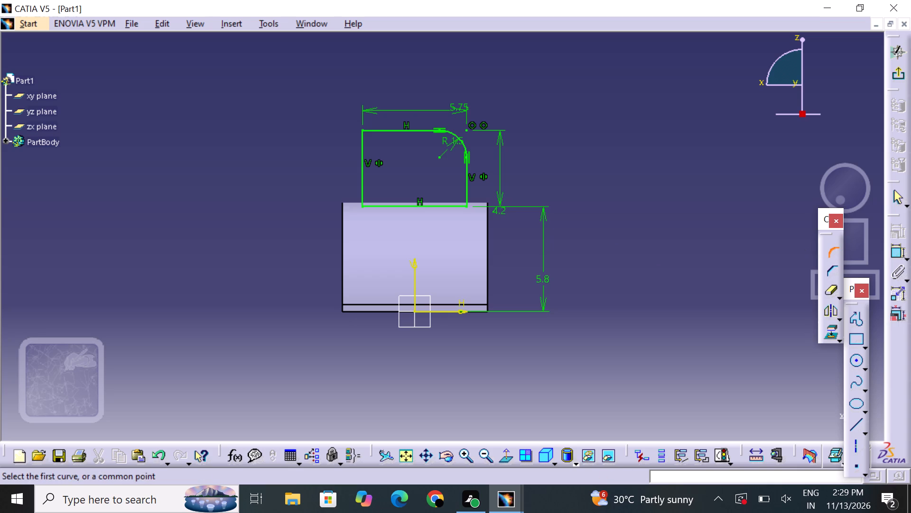
{"action": "left_click", "coordinate": [379, 130]}
{"action": "left_click", "coordinate": [363, 140]}
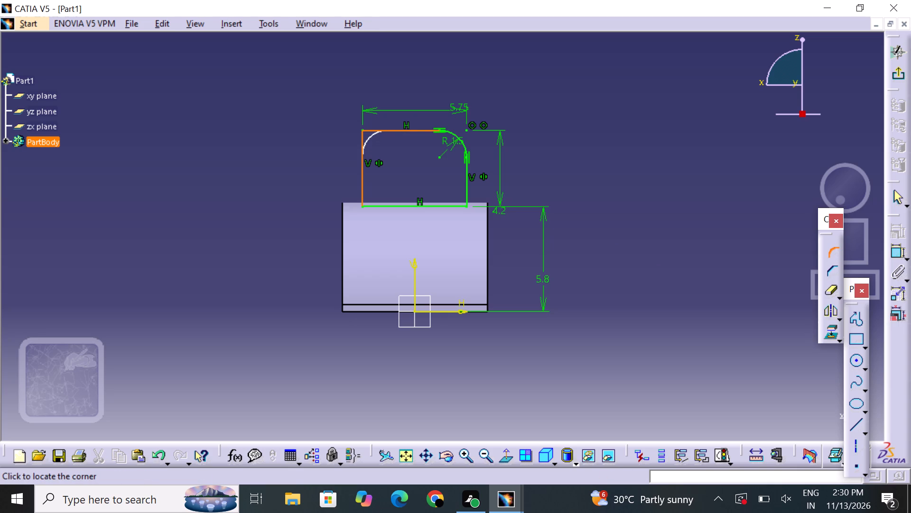
{"action": "left_click", "coordinate": [369, 137]}
{"action": "double_click", "coordinate": [381, 141]}
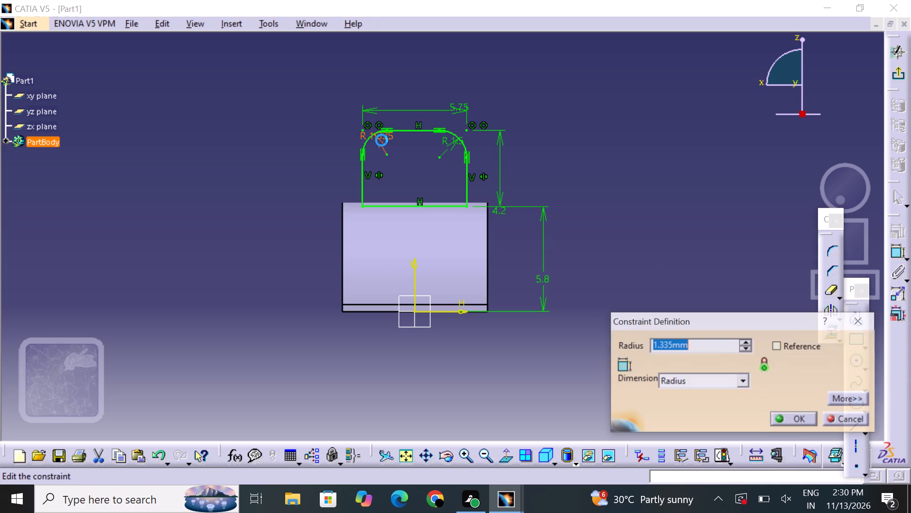
{"action": "key", "text": "BackSpace"}
{"action": "type", "text": "1.5"}
{"action": "key", "text": "Return"}
{"action": "left_click", "coordinate": [594, 228]}
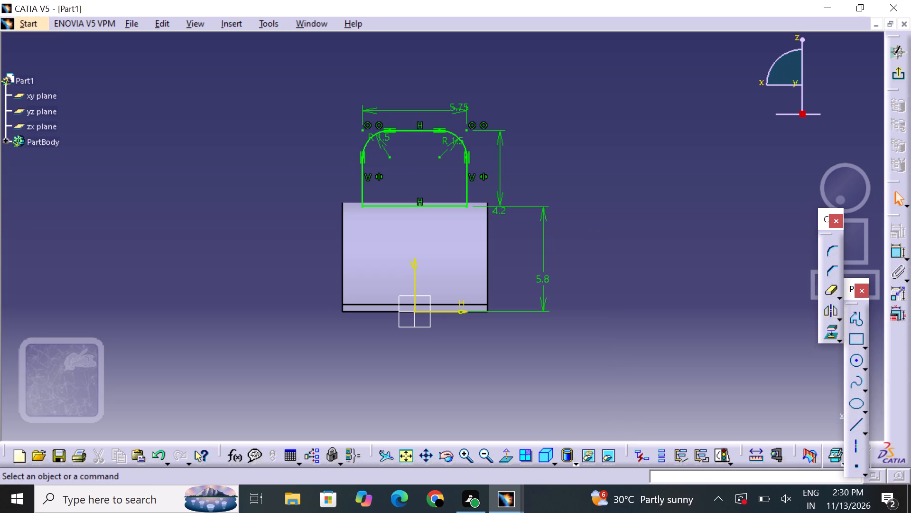
Add a corner between the rectangle's left and bottom sides and set its radius to 1.5 mm.
{"action": "left_click", "coordinate": [828, 251]}
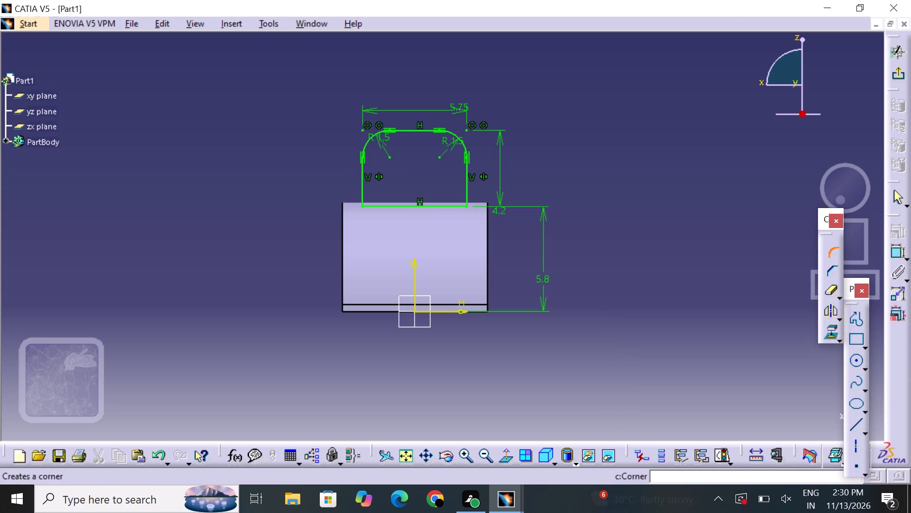
{"action": "left_click", "coordinate": [363, 191]}
{"action": "left_click", "coordinate": [377, 208]}
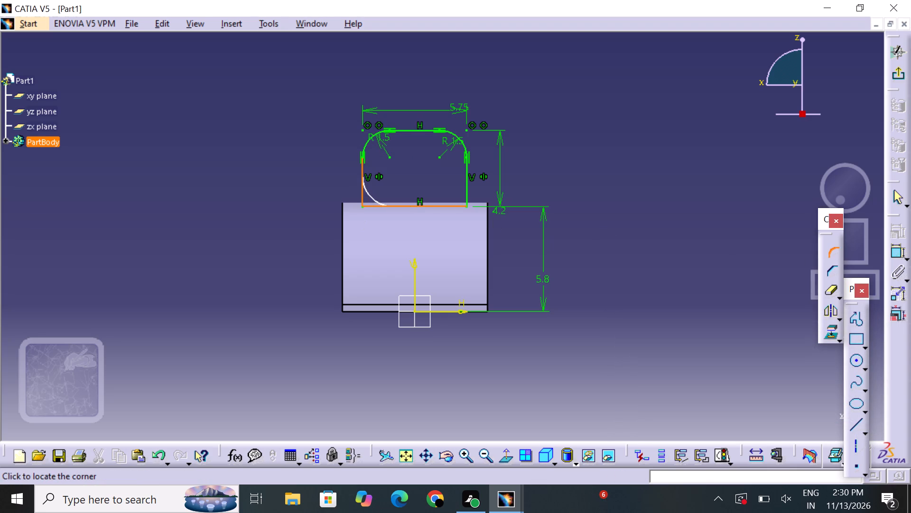
{"action": "left_click", "coordinate": [368, 194]}
{"action": "double_click", "coordinate": [381, 186]}
{"action": "key", "text": "BackSpace"}
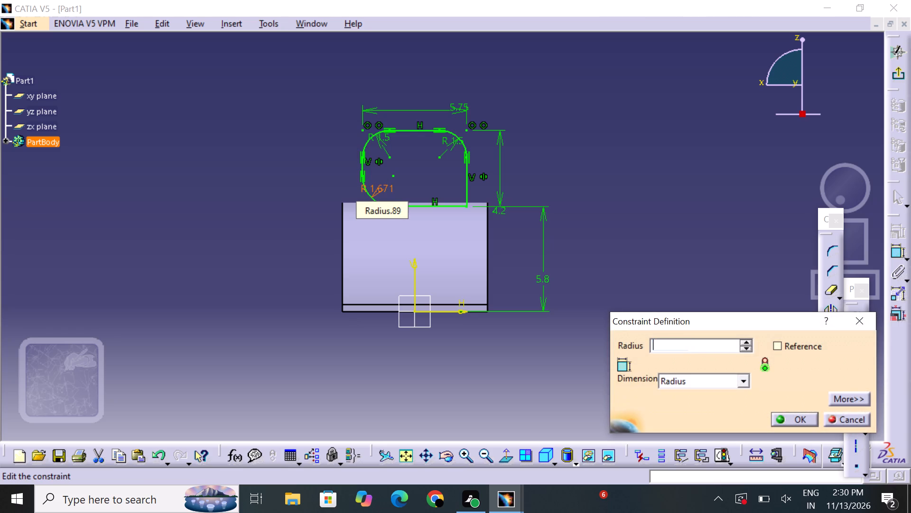
{"action": "key", "text": "1"}
{"action": "type", "text": ".5"}
{"action": "key", "text": "Return"}
{"action": "left_click_drag", "start_coordinate": [770, 306], "coordinate": [762, 306]}
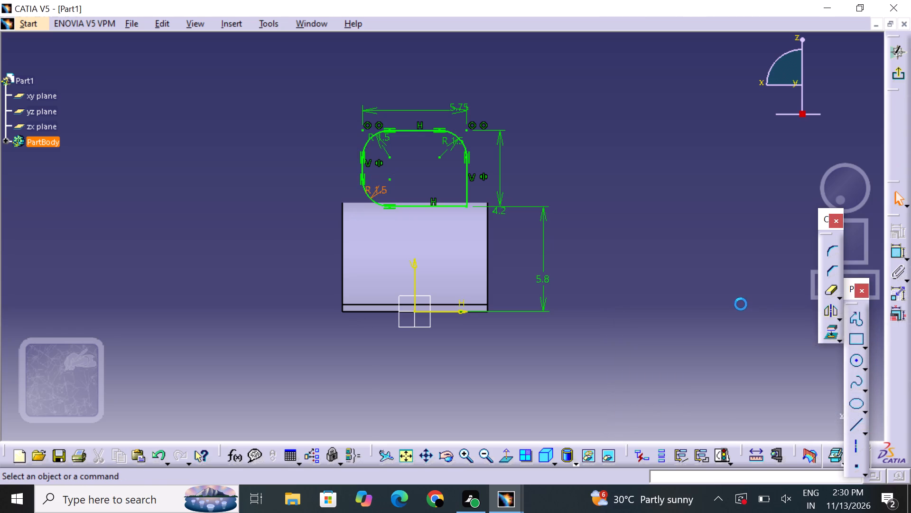
Add a corner between the rectangle's right and bottom sides and set its radius to 1.5 mm.
{"action": "left_click", "coordinate": [835, 247]}
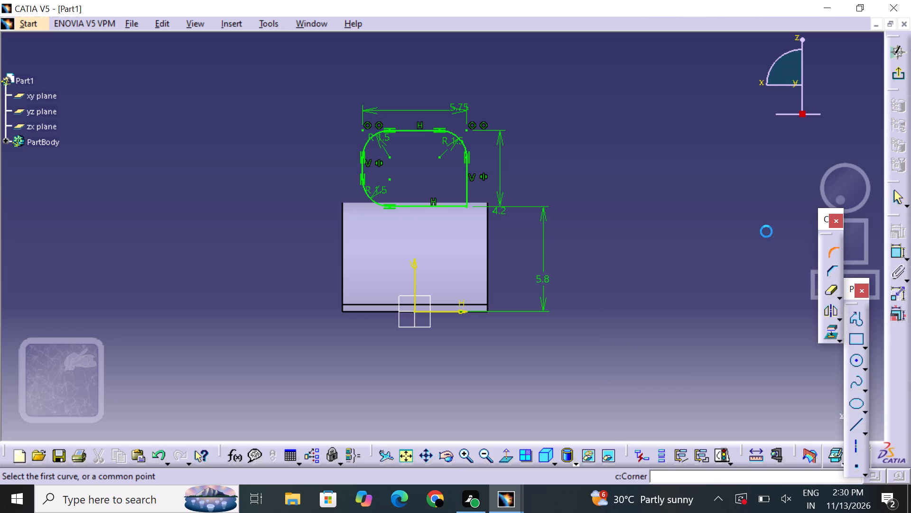
{"action": "left_click", "coordinate": [468, 192]}
{"action": "left_click", "coordinate": [455, 206]}
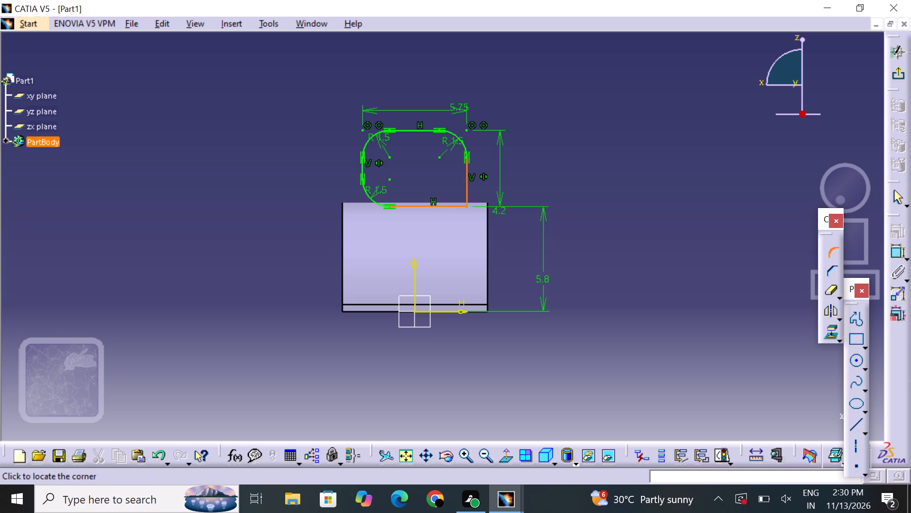
{"action": "left_click", "coordinate": [455, 200]}
{"action": "double_click", "coordinate": [458, 190]}
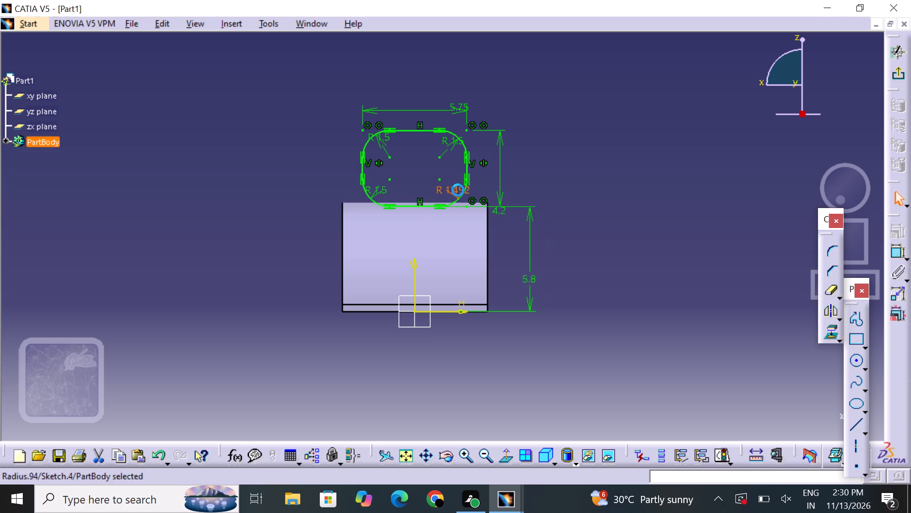
{"action": "key", "text": "BackSpace"}
{"action": "type", "text": "1.5"}
{"action": "key", "text": "Return"}
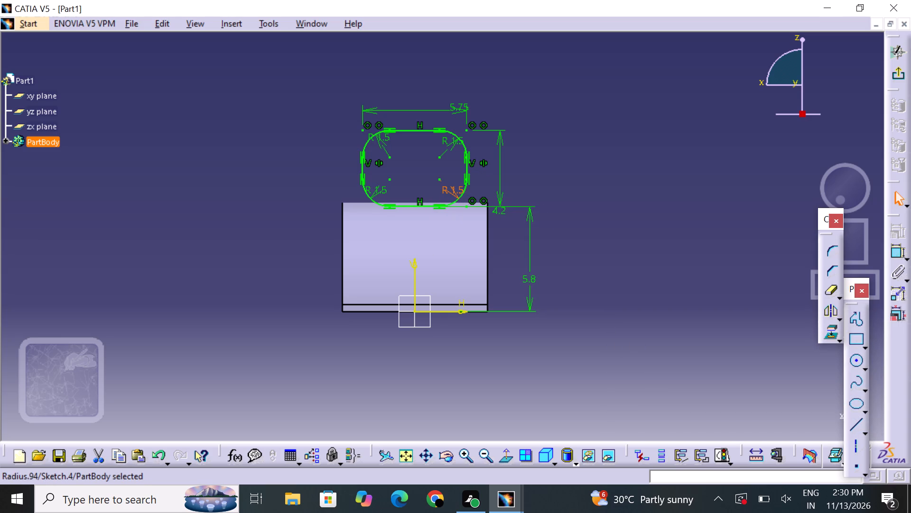
{"action": "left_click", "coordinate": [598, 162]}
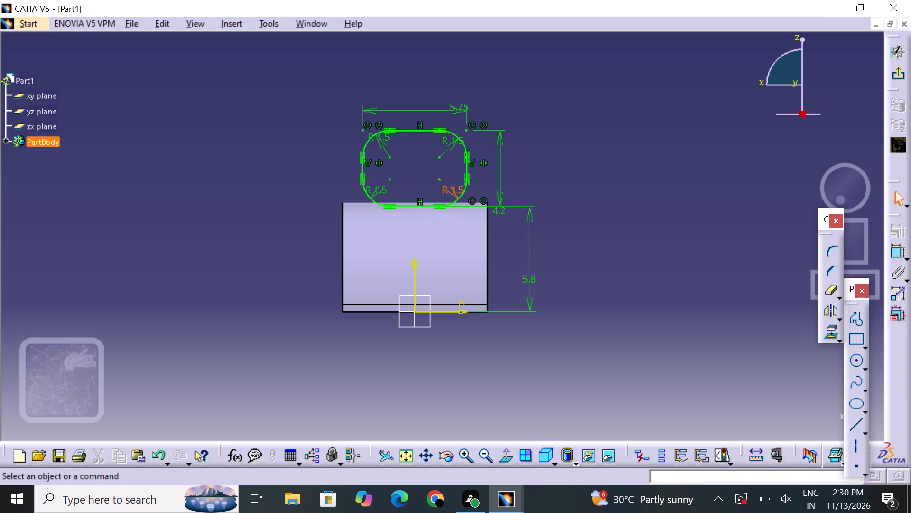
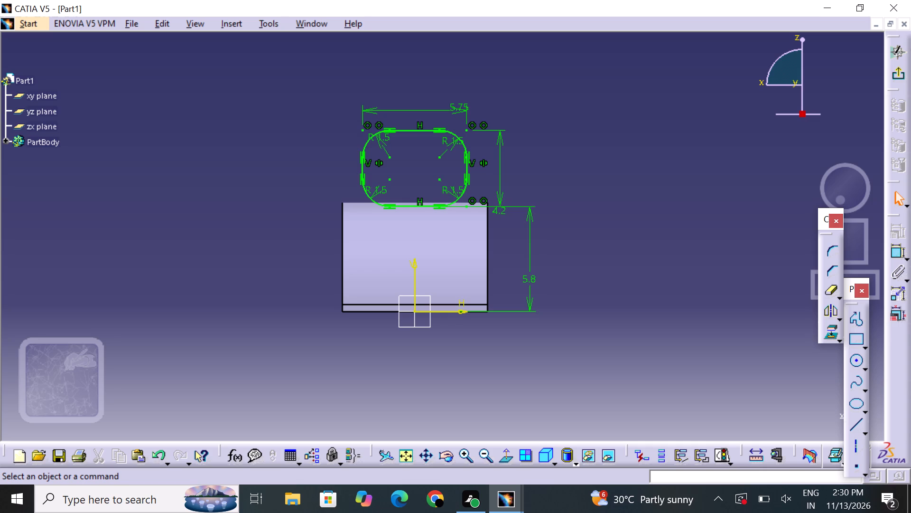
Exit the rounded-rectangle sketch and return to the 3D part.
{"action": "left_click", "coordinate": [895, 73]}
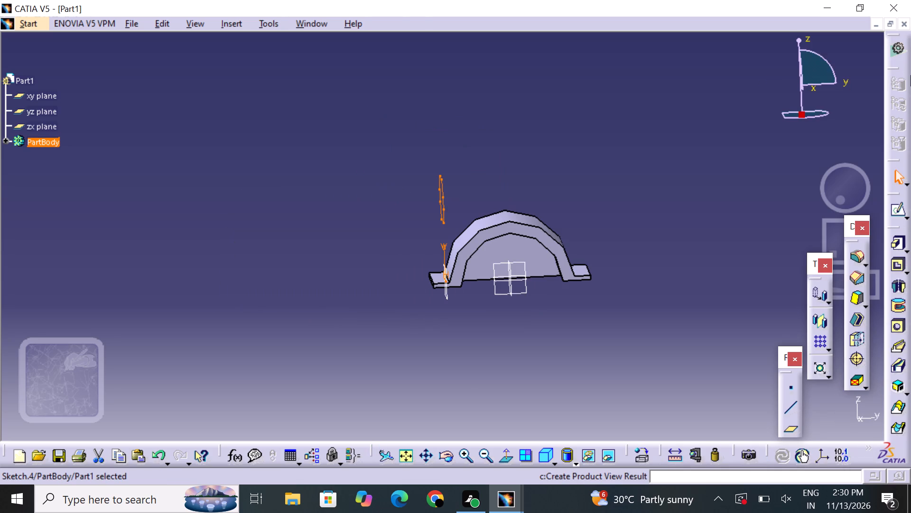
{"action": "left_click", "coordinate": [552, 171]}
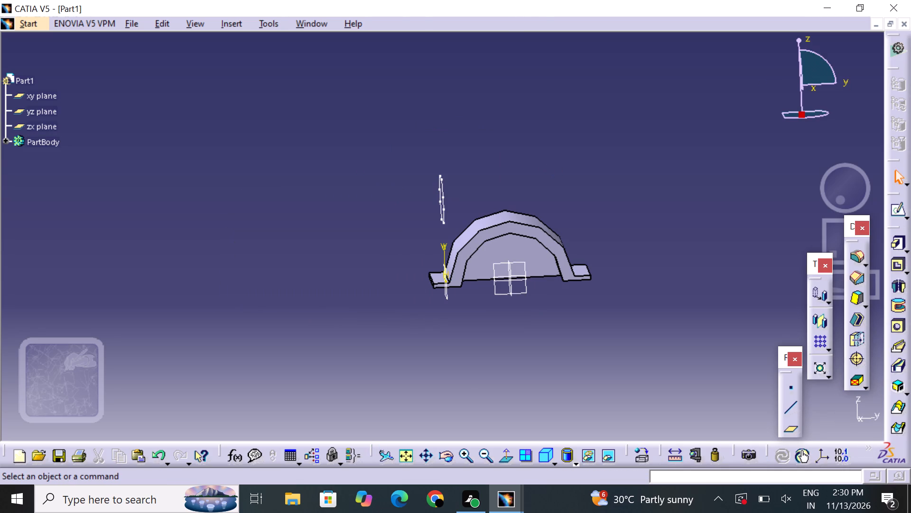
Examine the rounded-rectangle sketch's position relative to the arched body from several angles.
{"action": "middle_click_drag", "start_coordinate": [481, 318], "coordinate": [451, 273]}
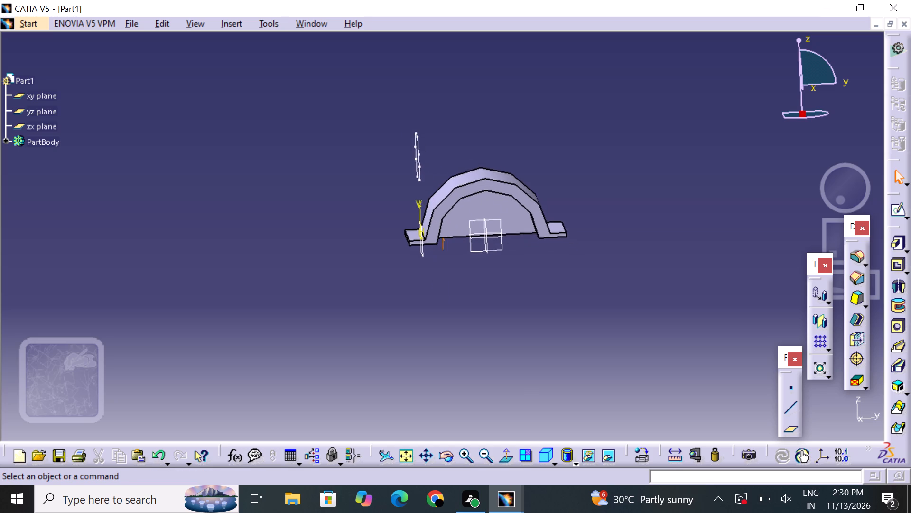
{"action": "middle_click_drag", "start_coordinate": [451, 273], "coordinate": [428, 265]}
{"action": "middle_click_drag", "start_coordinate": [513, 208], "coordinate": [344, 257]}
{"action": "right_click_drag", "start_coordinate": [513, 208], "coordinate": [344, 257]}
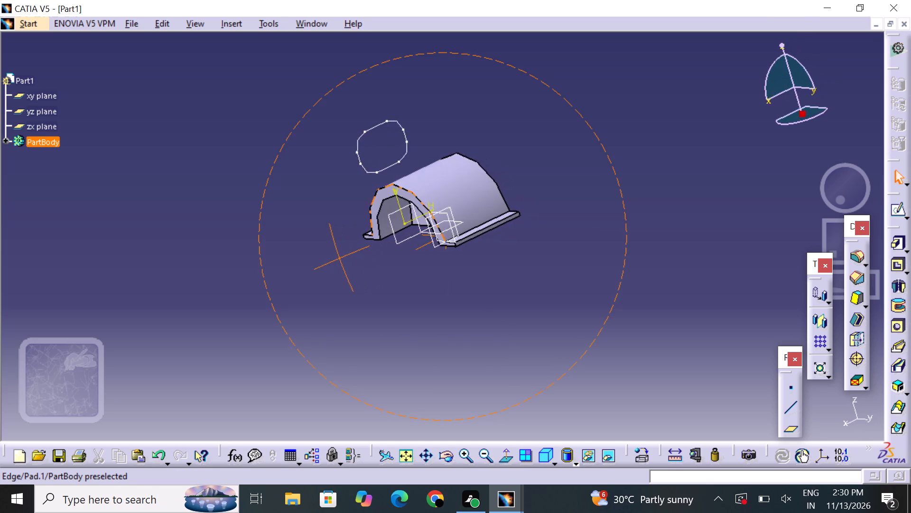
{"action": "middle_click_drag", "start_coordinate": [344, 257], "coordinate": [572, 190]}
{"action": "right_click_drag", "start_coordinate": [344, 257], "coordinate": [573, 188]}
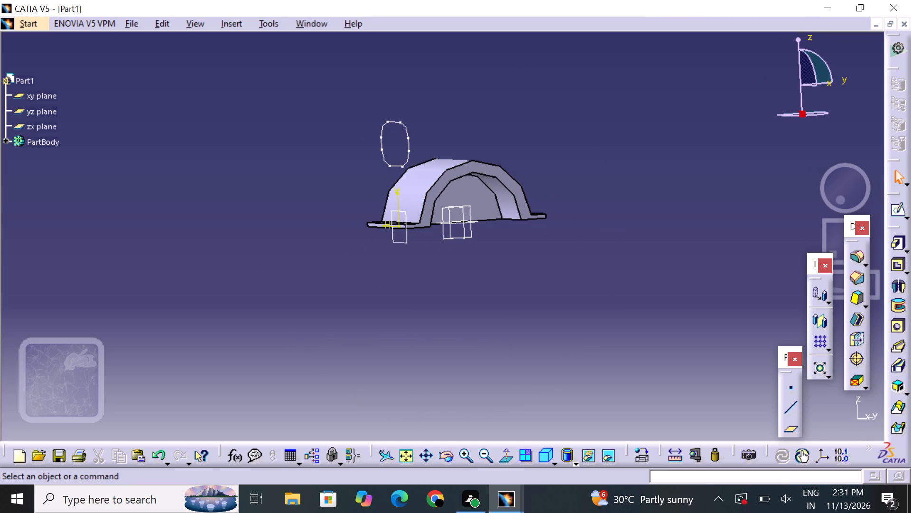
{"action": "middle_click_drag", "start_coordinate": [479, 115], "coordinate": [460, 92]}
{"action": "right_click_drag", "start_coordinate": [476, 115], "coordinate": [460, 92]}
Expand PartBody in the specification tree and examine its pad, pocket, plane and sketches.
{"action": "left_click", "coordinate": [3, 140]}
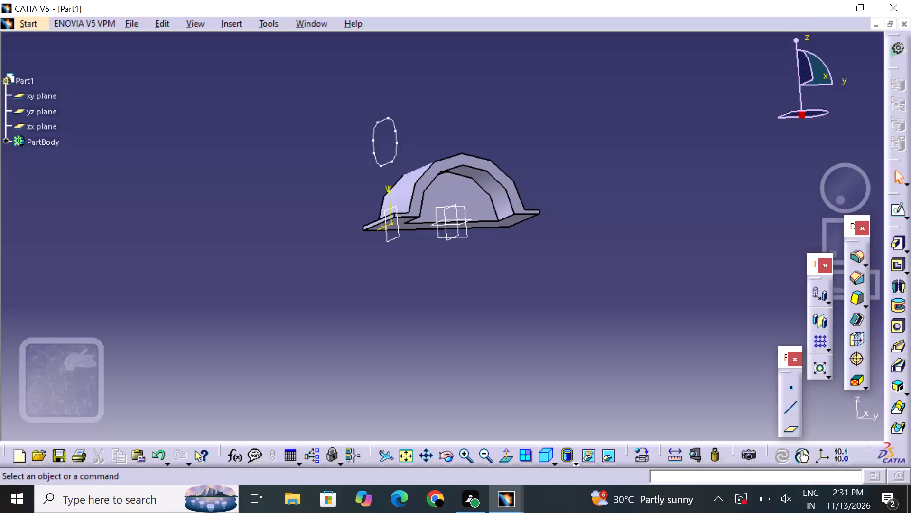
{"action": "left_click", "coordinate": [9, 139]}
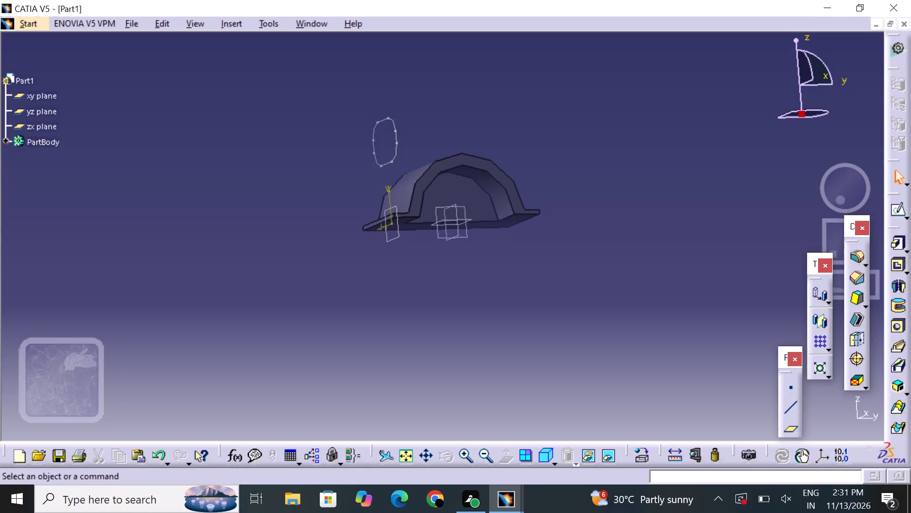
{"action": "left_click", "coordinate": [6, 139]}
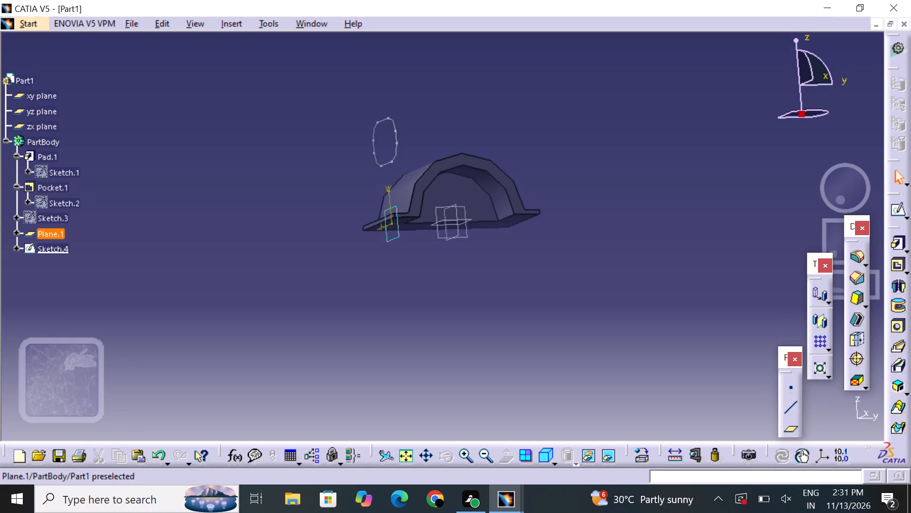
{"action": "left_click", "coordinate": [48, 237]}
{"action": "left_click", "coordinate": [45, 220]}
{"action": "left_click", "coordinate": [61, 208]}
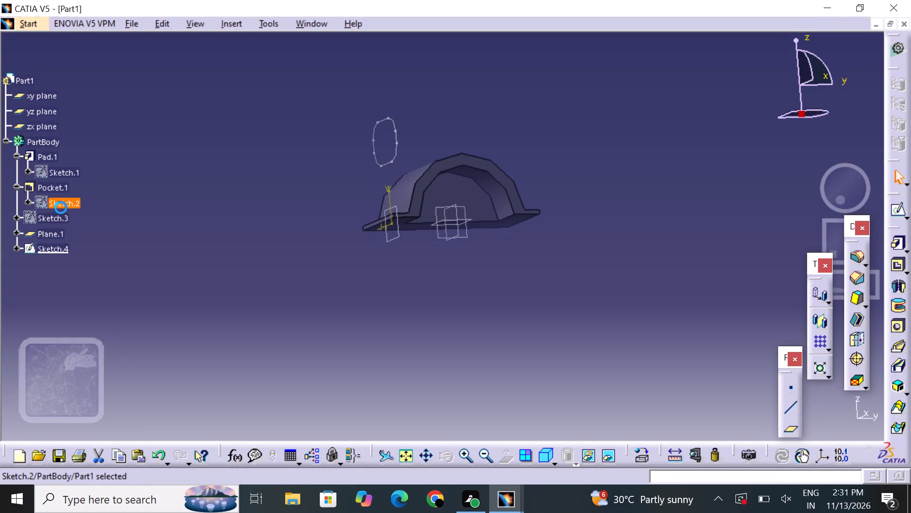
{"action": "left_click", "coordinate": [60, 190]}
{"action": "left_click", "coordinate": [55, 176]}
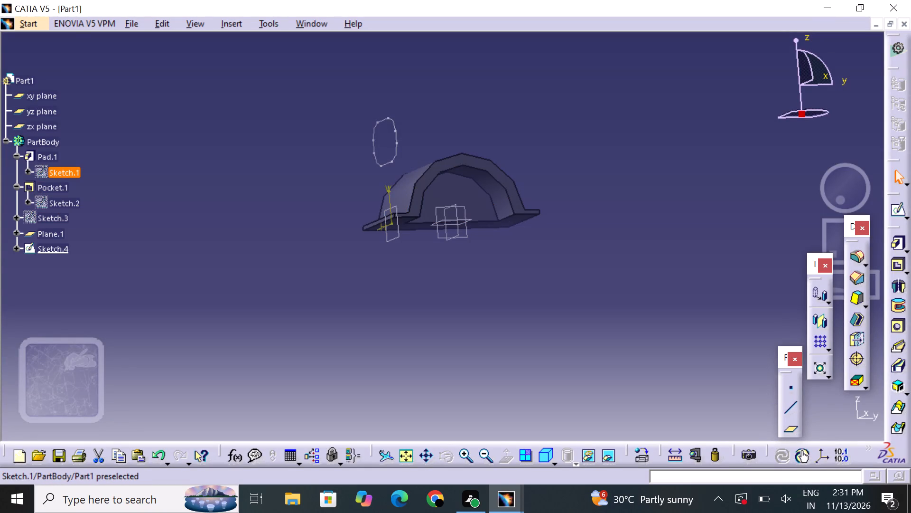
{"action": "left_click", "coordinate": [42, 159]}
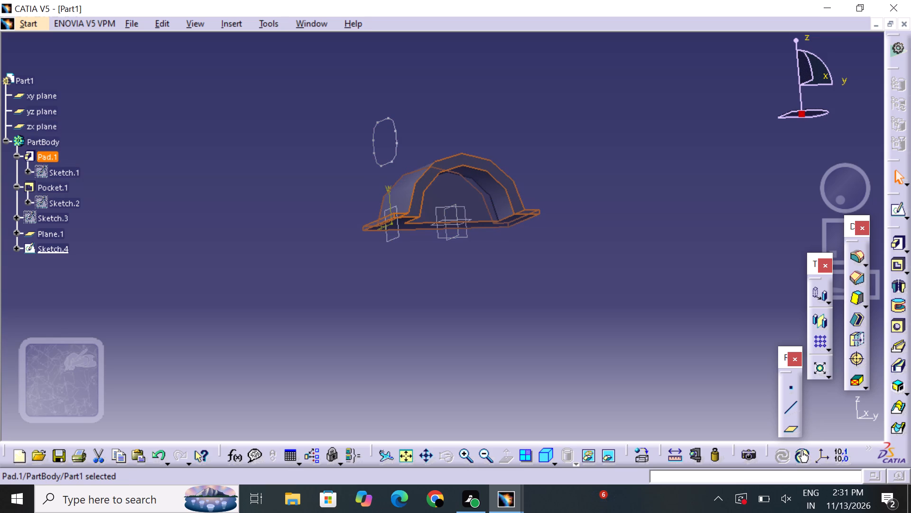
{"action": "left_click", "coordinate": [7, 100]}
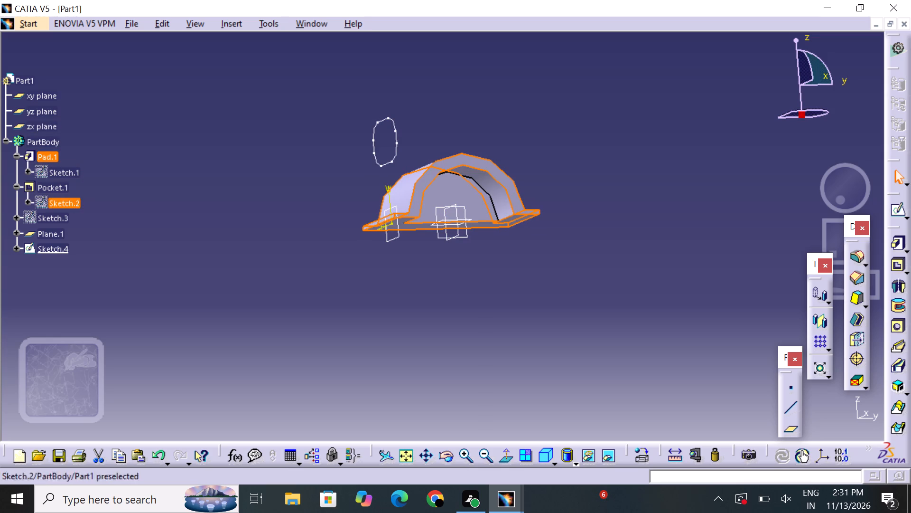
{"action": "left_click", "coordinate": [66, 251]}
{"action": "left_click", "coordinate": [117, 234]}
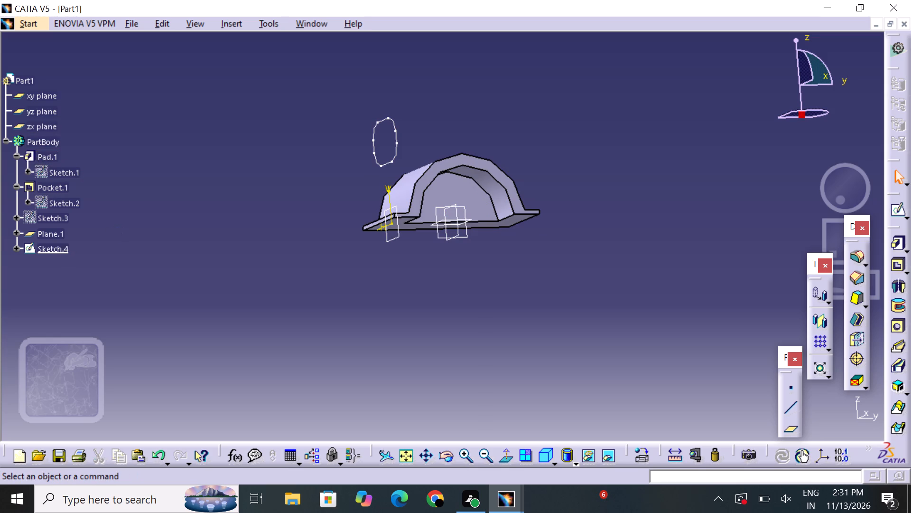
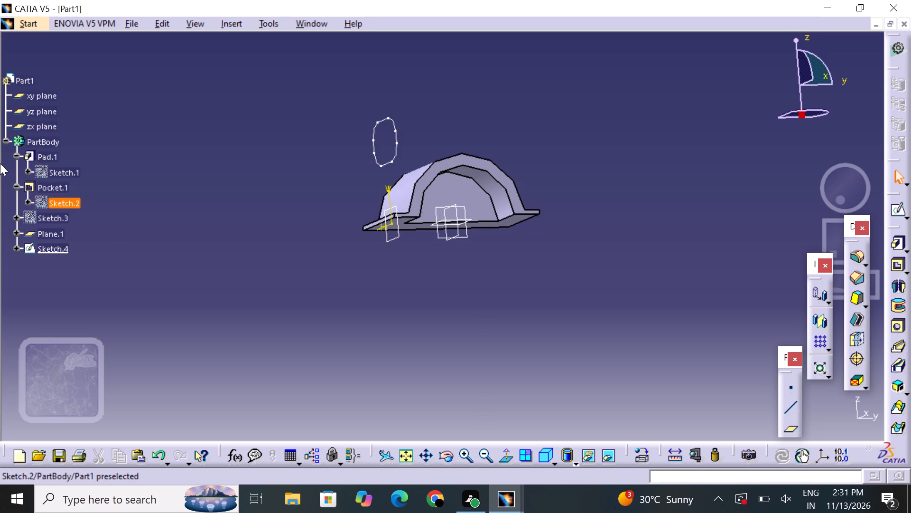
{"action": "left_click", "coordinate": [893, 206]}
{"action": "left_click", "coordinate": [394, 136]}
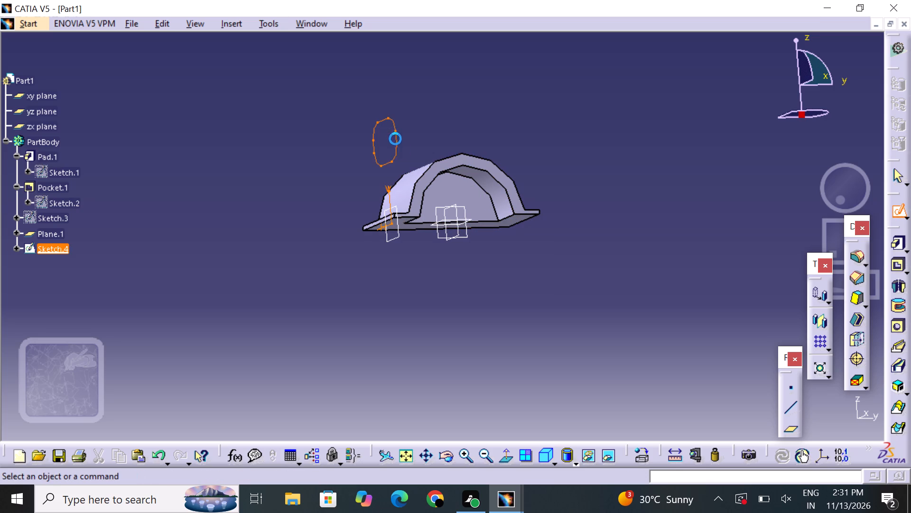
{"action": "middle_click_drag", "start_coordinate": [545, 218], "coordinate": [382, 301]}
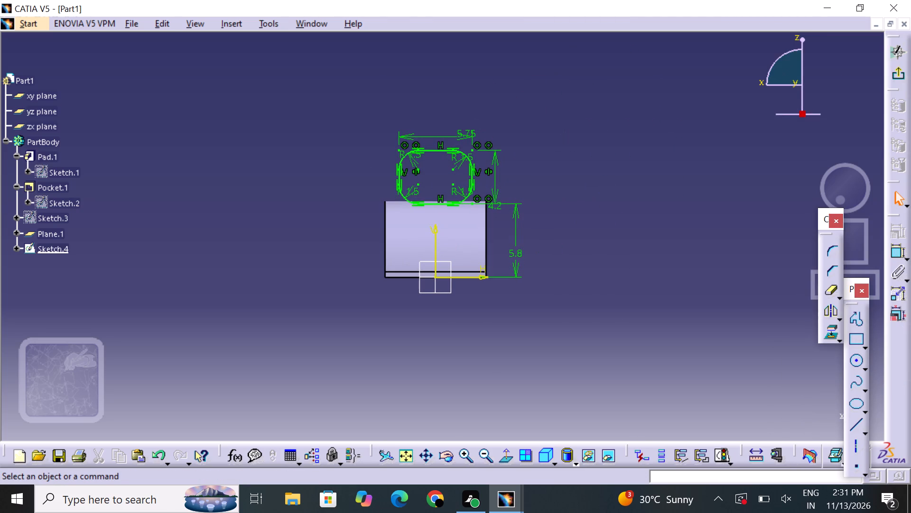
Undo the rounded-rectangle sketch, the offset plane, the arc sketch and the circular pocket with its sketch, keeping only the first pad.
{"action": "key", "text": "ctrl+z"}
{"action": "key", "text": "ctrl+z"}
{"action": "key", "text": "ctrl+z"}
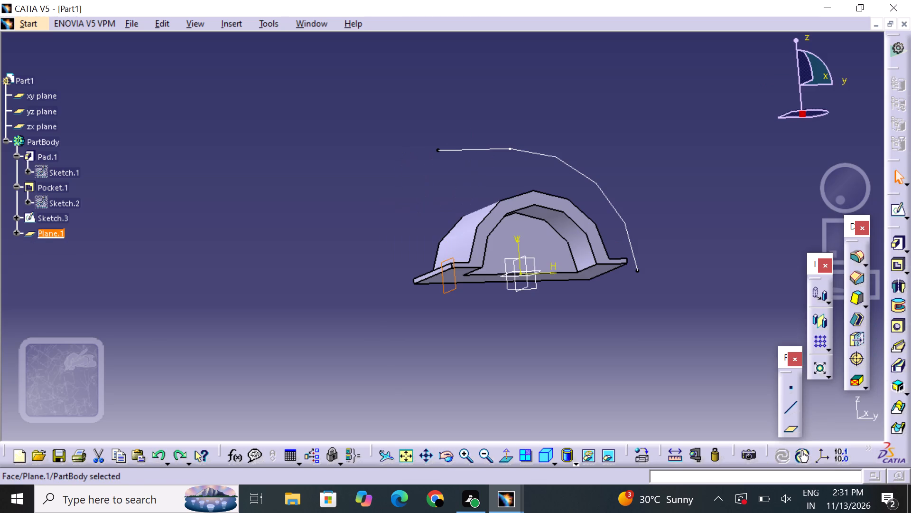
{"action": "key", "text": "ctrl+z"}
{"action": "key", "text": "ctrl+z"}
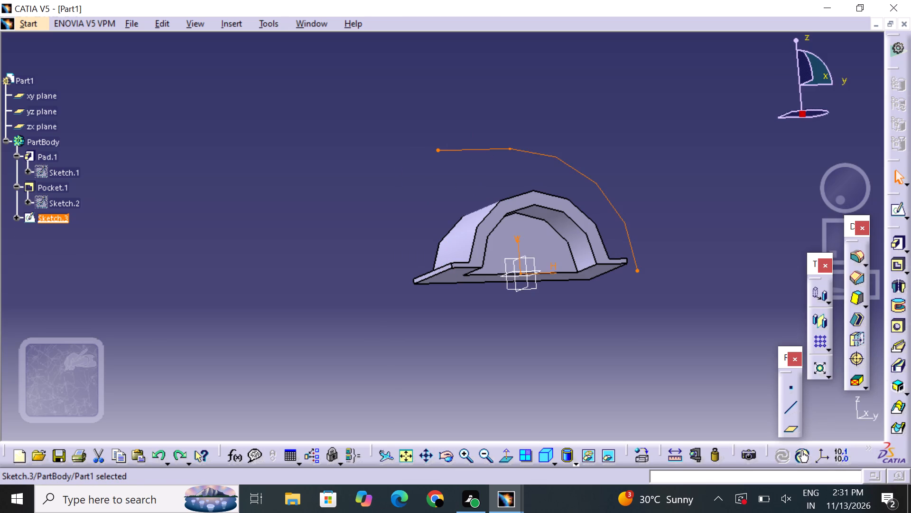
{"action": "key", "text": "ctrl+z"}
{"action": "key", "text": "ctrl+z"}
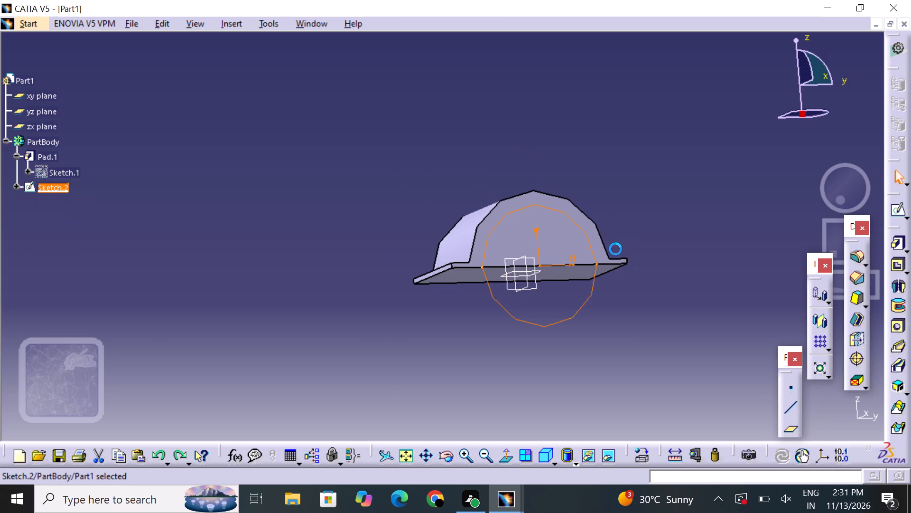
{"action": "key", "text": "ctrl+z"}
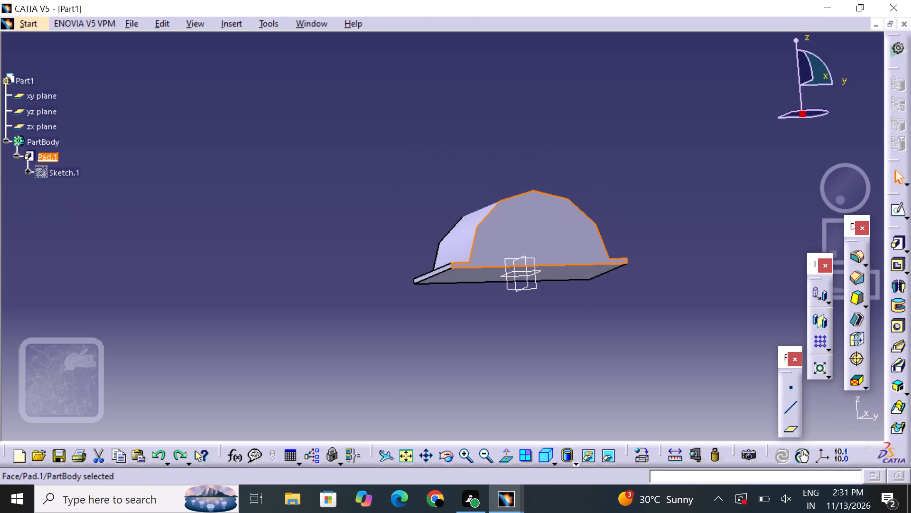
Examine the solid half-round pad and its side tabs from several angles.
{"action": "middle_click_drag", "start_coordinate": [579, 129], "coordinate": [514, 191]}
{"action": "right_click_drag", "start_coordinate": [580, 129], "coordinate": [514, 191]}
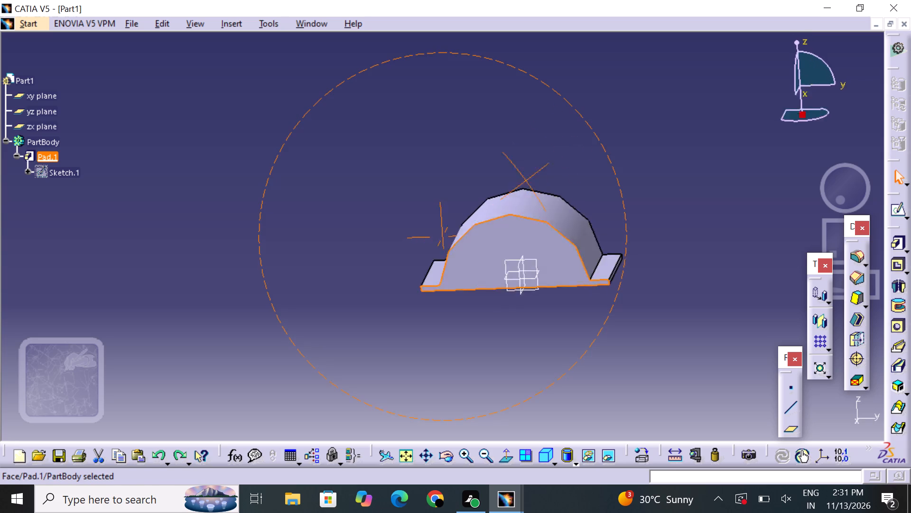
{"action": "middle_click_drag", "start_coordinate": [514, 191], "coordinate": [491, 222]}
{"action": "right_click_drag", "start_coordinate": [514, 191], "coordinate": [491, 222]}
{"action": "middle_click_drag", "start_coordinate": [462, 150], "coordinate": [537, 126]}
{"action": "right_click_drag", "start_coordinate": [463, 153], "coordinate": [537, 126]}
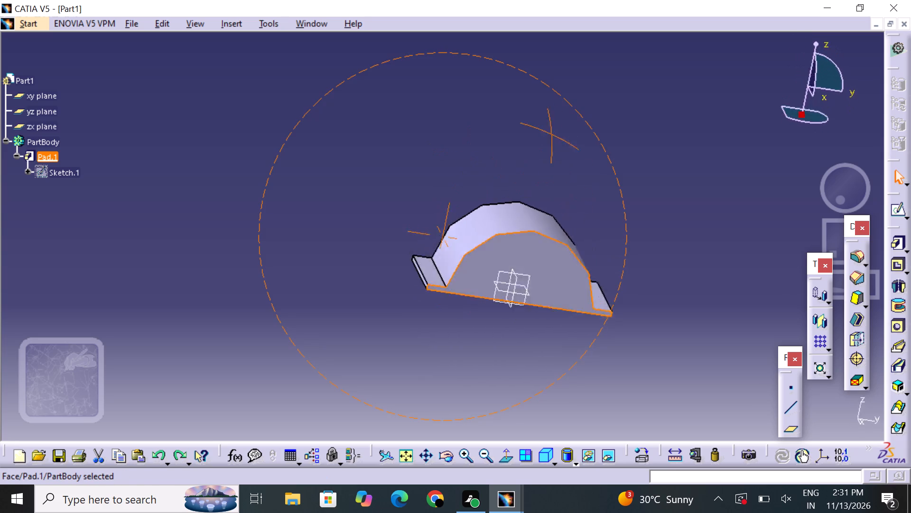
{"action": "middle_click_drag", "start_coordinate": [537, 126], "coordinate": [480, 114]}
{"action": "right_click_drag", "start_coordinate": [537, 126], "coordinate": [480, 114]}
{"action": "left_click", "coordinate": [588, 317]}
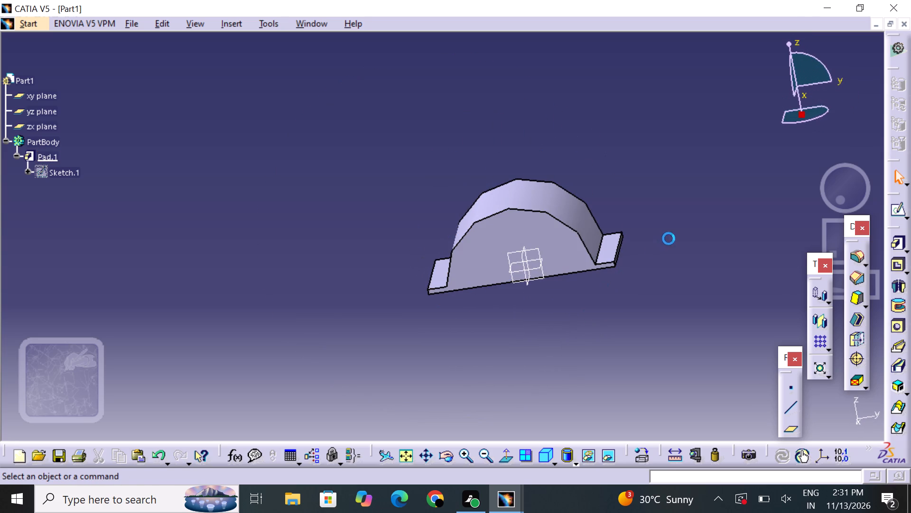
{"action": "middle_click", "coordinate": [669, 238]}
{"action": "right_click", "coordinate": [669, 238]}
{"action": "middle_click_drag", "start_coordinate": [662, 261], "coordinate": [659, 286]}
{"action": "right_click_drag", "start_coordinate": [662, 261], "coordinate": [659, 286]}
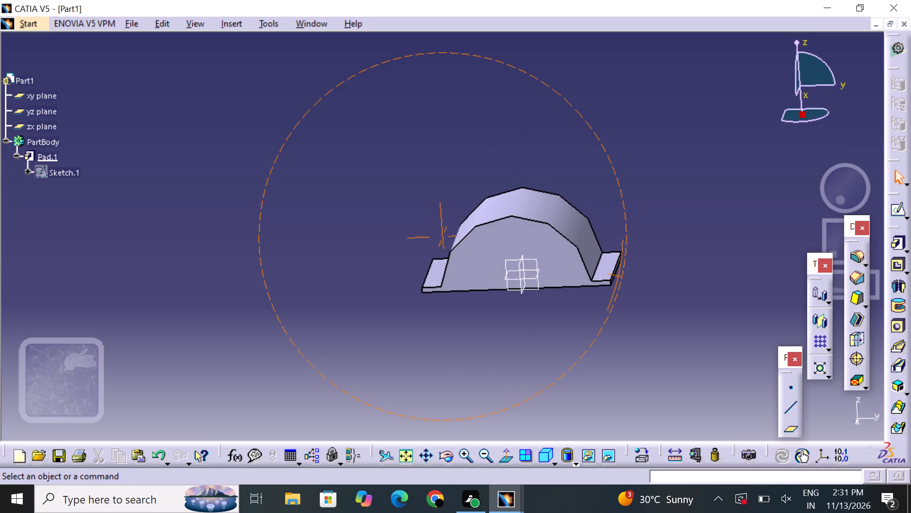
{"action": "middle_click_drag", "start_coordinate": [406, 323], "coordinate": [441, 261]}
{"action": "right_click_drag", "start_coordinate": [413, 313], "coordinate": [441, 261]}
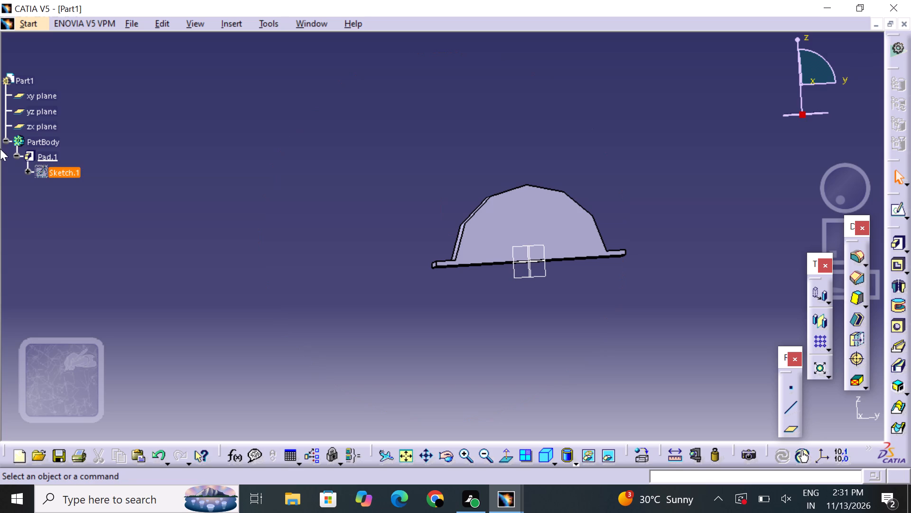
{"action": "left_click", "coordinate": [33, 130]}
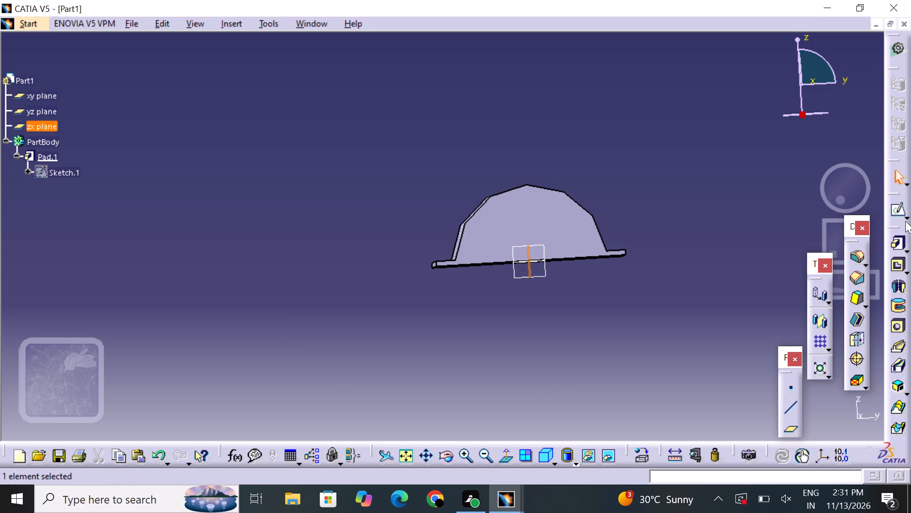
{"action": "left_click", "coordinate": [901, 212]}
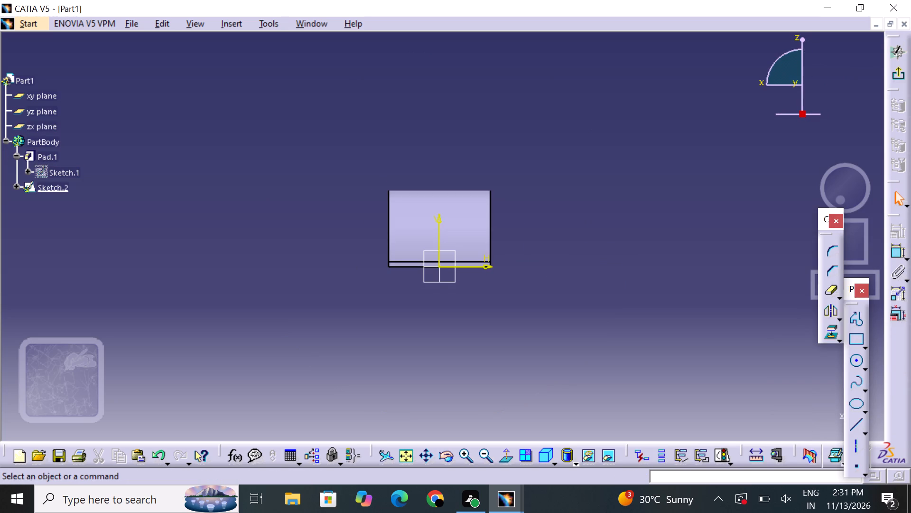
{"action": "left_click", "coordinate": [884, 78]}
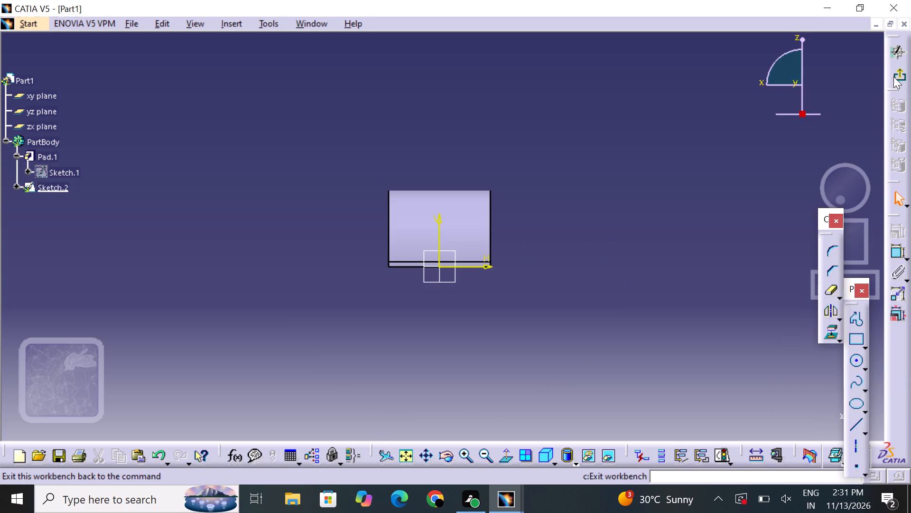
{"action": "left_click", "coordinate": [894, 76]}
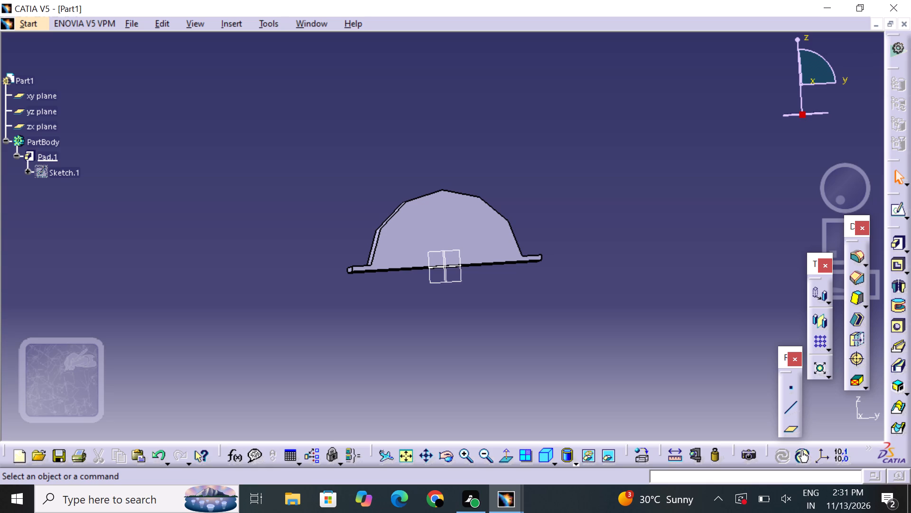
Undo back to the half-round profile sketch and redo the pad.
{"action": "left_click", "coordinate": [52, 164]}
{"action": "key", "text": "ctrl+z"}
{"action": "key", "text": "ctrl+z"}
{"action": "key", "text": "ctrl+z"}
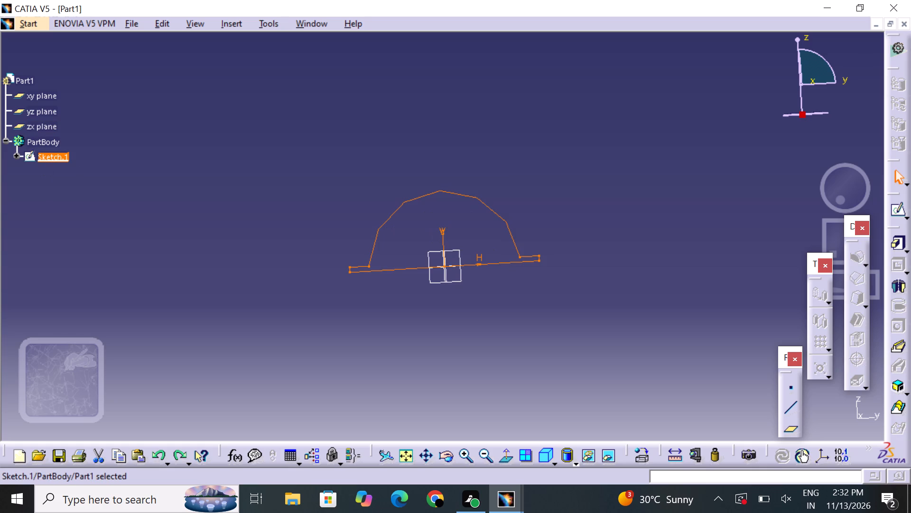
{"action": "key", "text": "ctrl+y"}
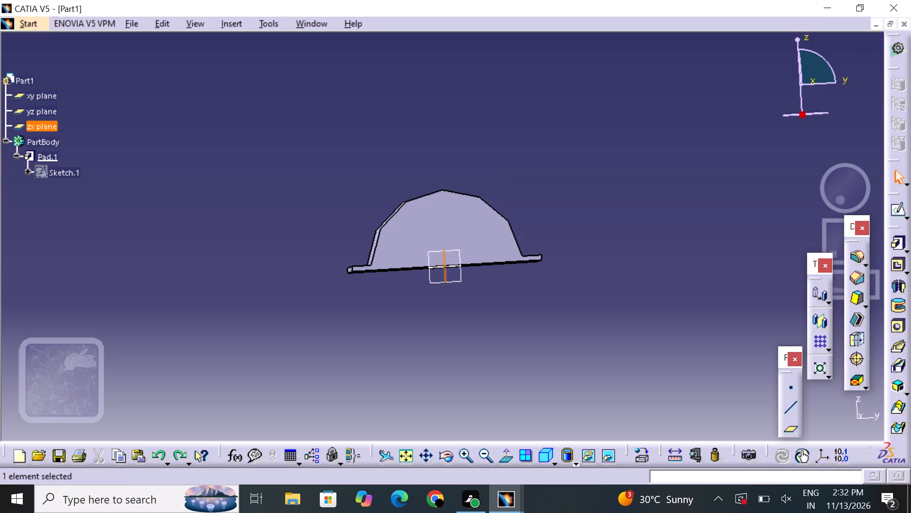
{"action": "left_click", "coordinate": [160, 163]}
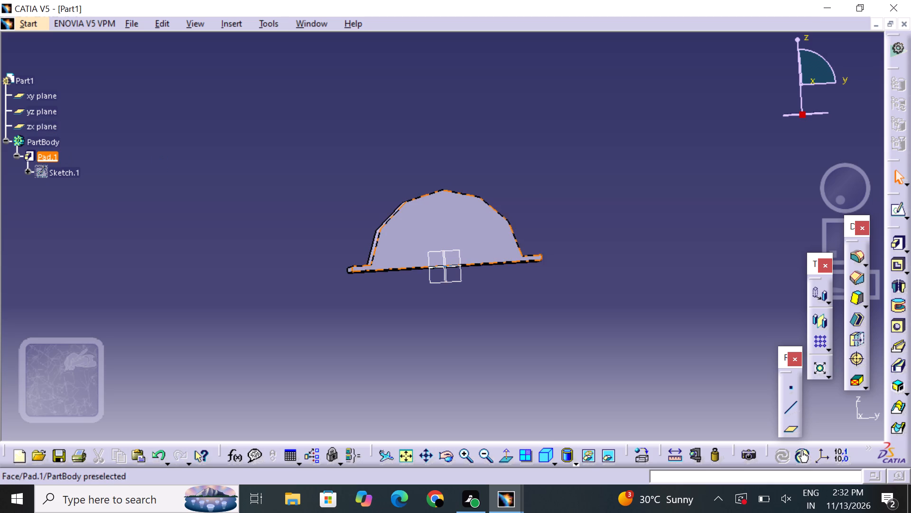
Sketch a circle about 20 mm in diameter, centred on the origin, on the half-round pad's flat front face.
{"action": "middle_click_drag", "start_coordinate": [603, 222], "coordinate": [579, 250]}
{"action": "right_click_drag", "start_coordinate": [603, 222], "coordinate": [579, 250]}
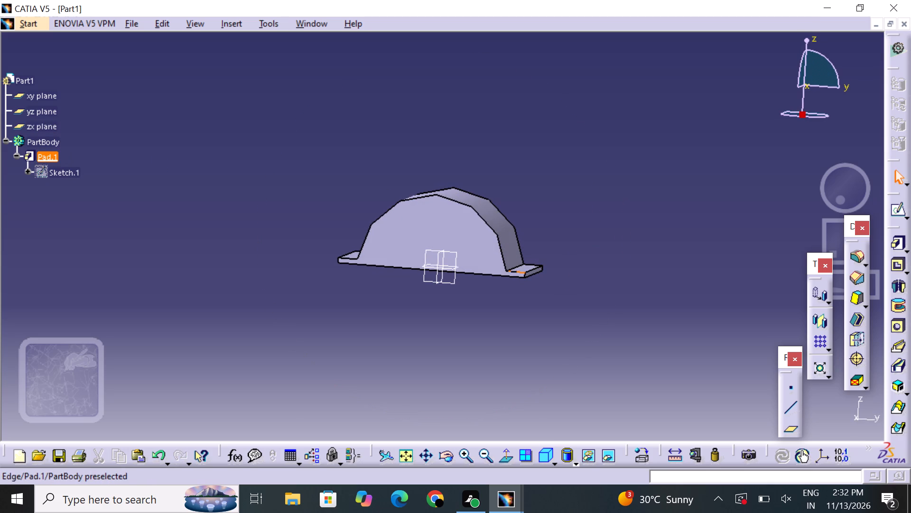
{"action": "left_click", "coordinate": [468, 252]}
{"action": "left_click", "coordinate": [897, 209]}
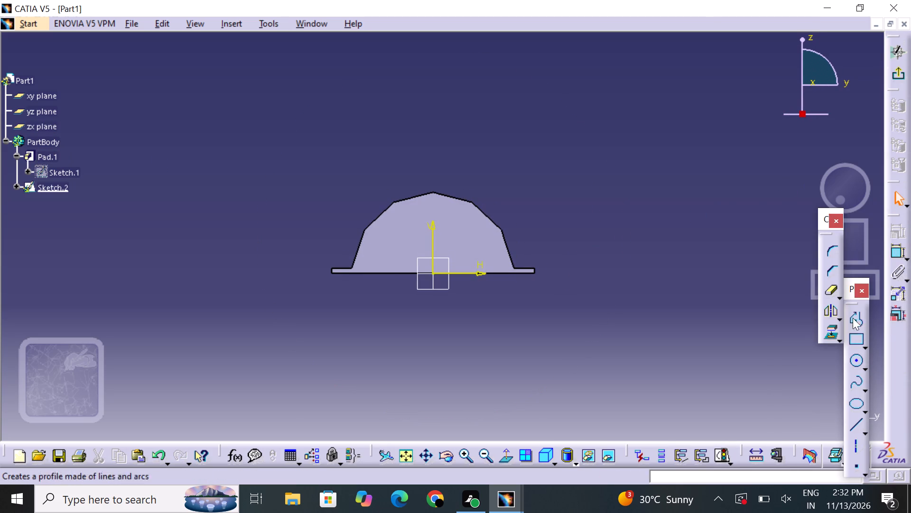
{"action": "left_click", "coordinate": [860, 360]}
{"action": "left_click", "coordinate": [439, 264]}
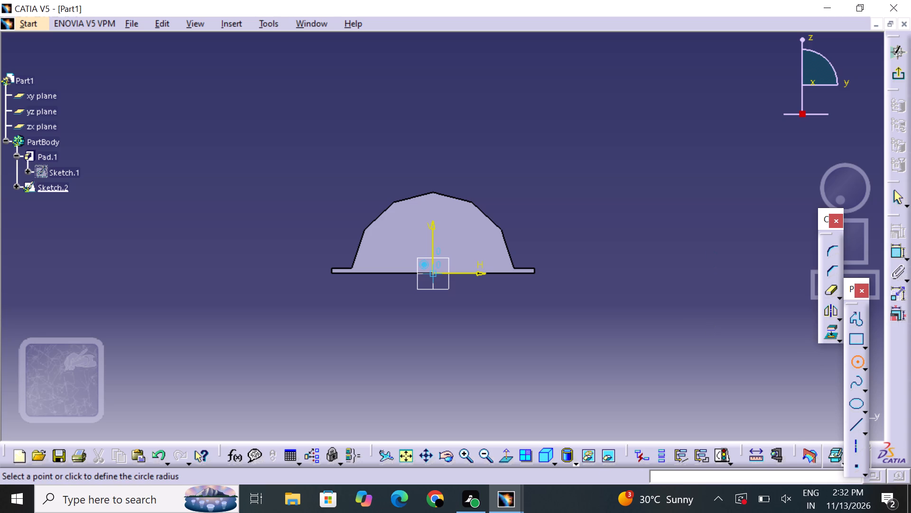
{"action": "left_click", "coordinate": [554, 214]}
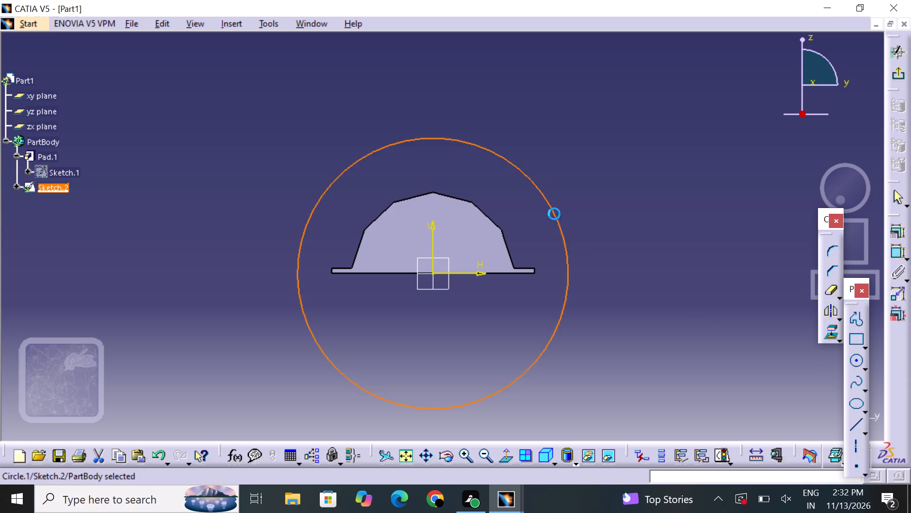
{"action": "left_click", "coordinate": [609, 275]}
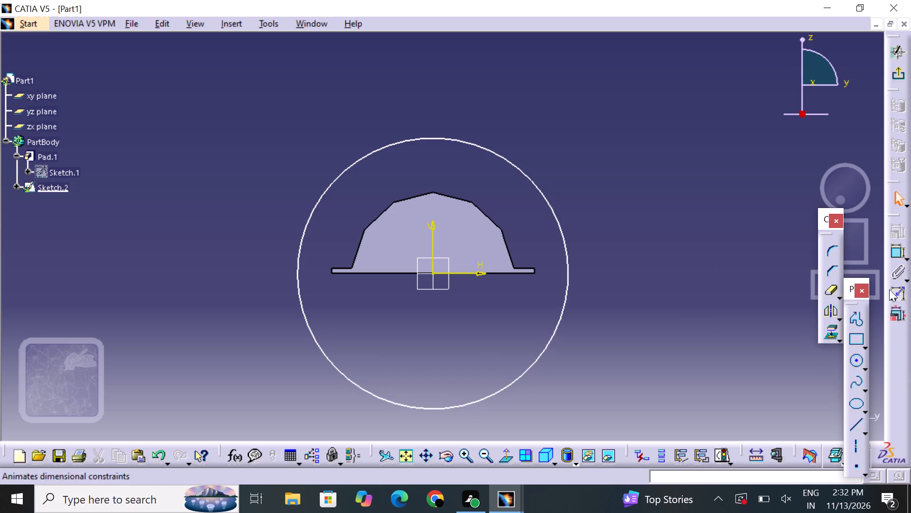
Dimension the circle and set its diameter to 9.75 mm.
{"action": "left_click", "coordinate": [895, 255]}
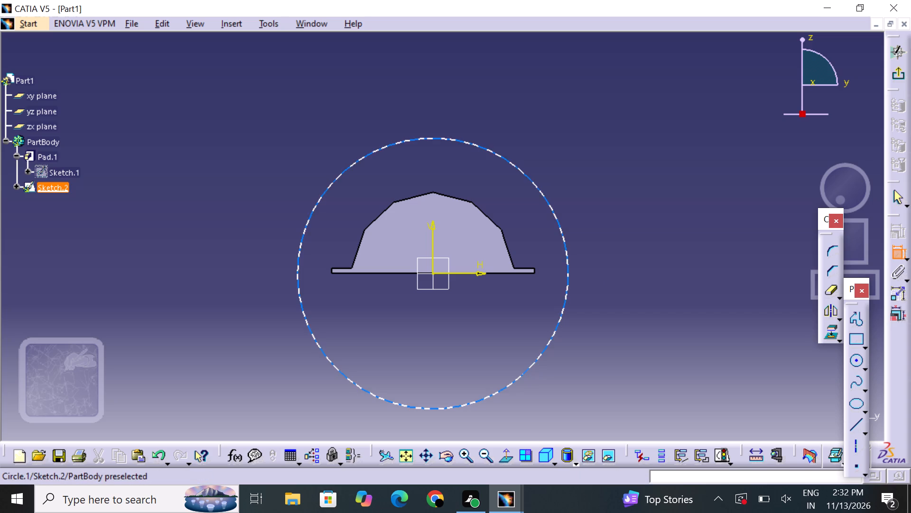
{"action": "left_click", "coordinate": [566, 248]}
{"action": "left_click", "coordinate": [626, 243]}
{"action": "double_click", "coordinate": [626, 240]}
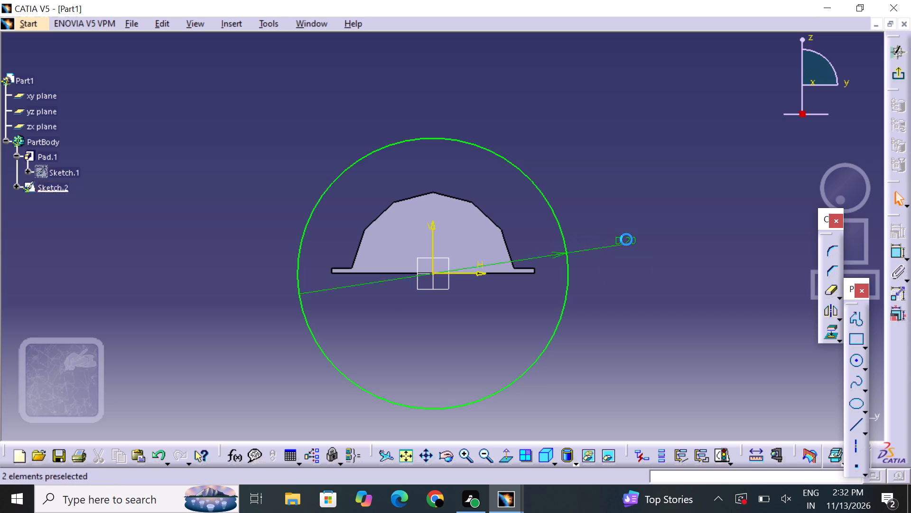
{"action": "key", "text": "BackSpace"}
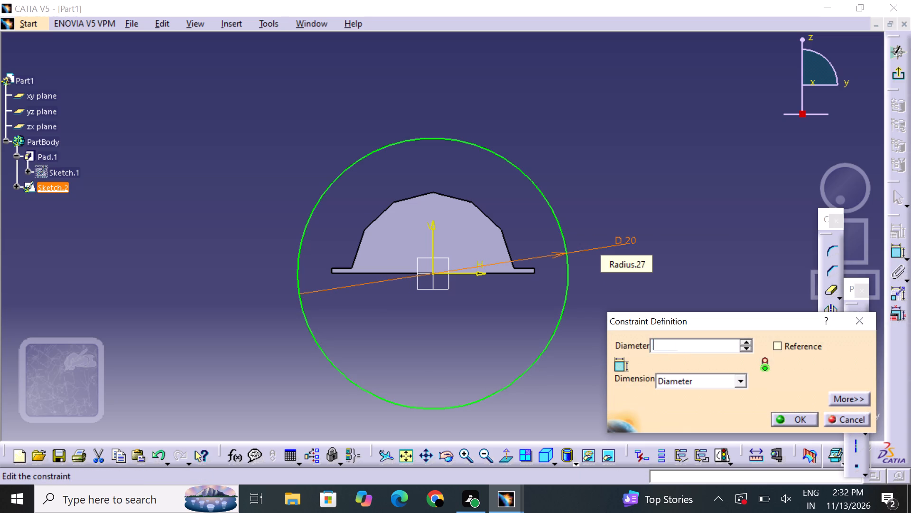
{"action": "key", "text": "9"}
{"action": "key", "text": "period"}
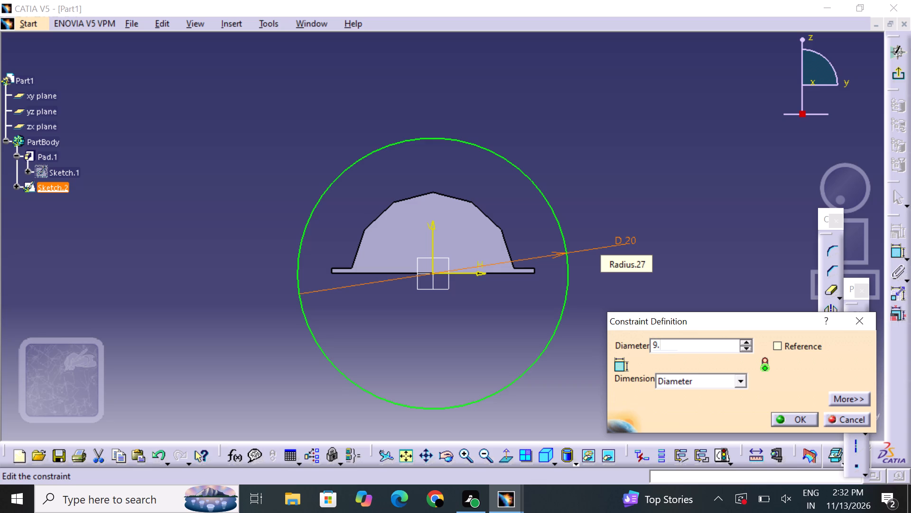
{"action": "type", "text": "75"}
{"action": "key", "text": "Return"}
{"action": "left_click", "coordinate": [626, 238]}
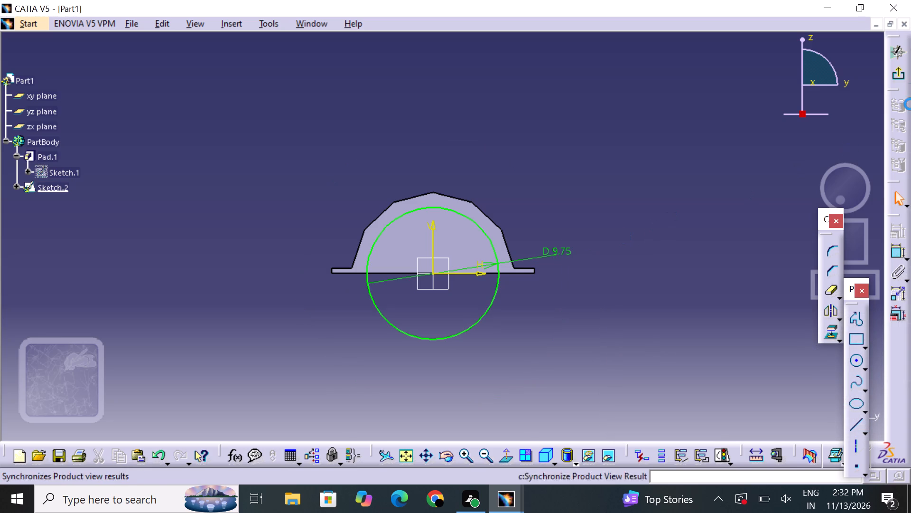
Exit the circle sketch and extrude it as a pad 7.75 mm long.
{"action": "left_click", "coordinate": [903, 69]}
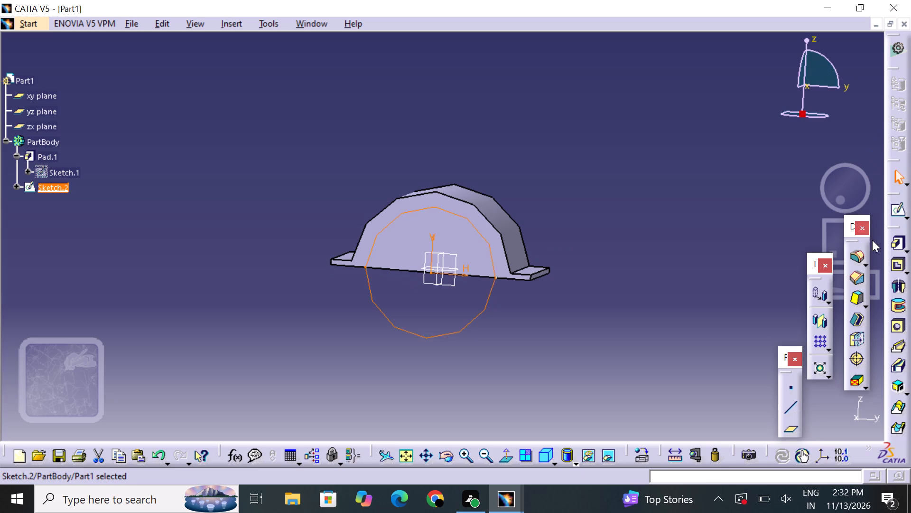
{"action": "left_click", "coordinate": [891, 244]}
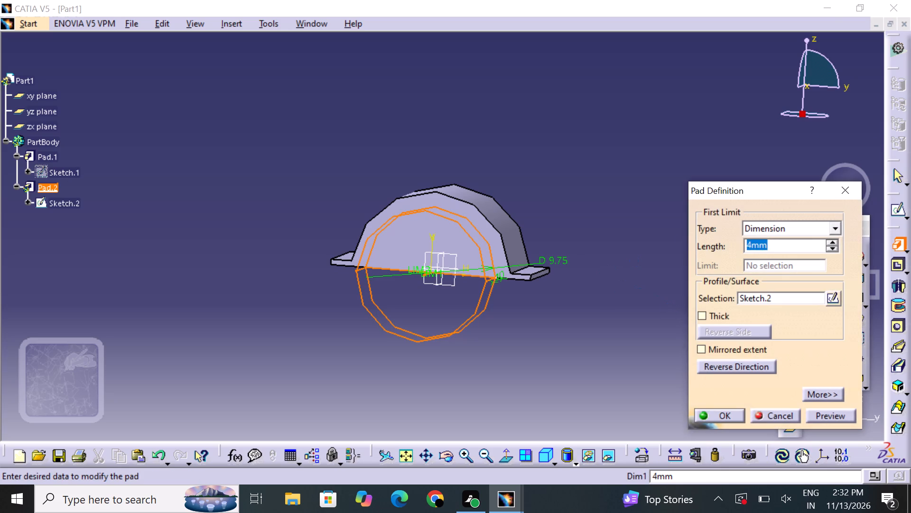
{"action": "key", "text": "BackSpace"}
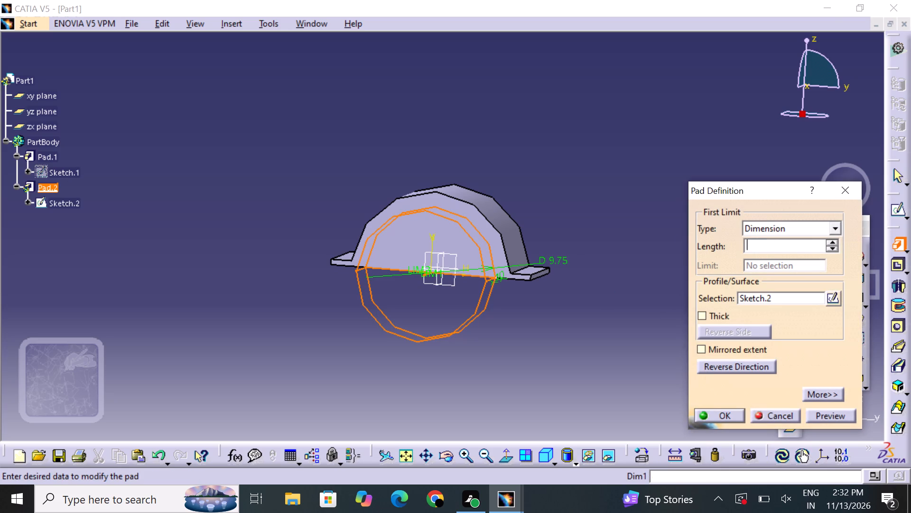
{"action": "type", "text": "7."}
{"action": "type", "text": "75"}
{"action": "left_click", "coordinate": [840, 415]}
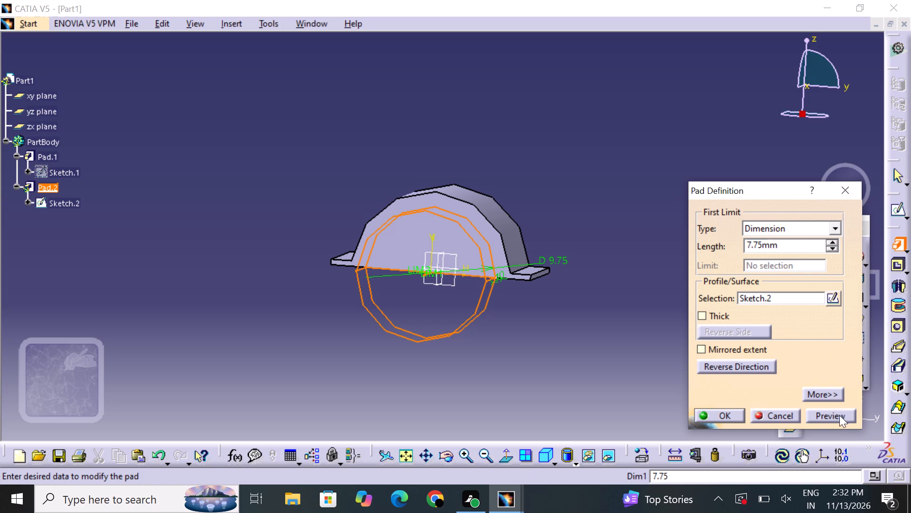
{"action": "left_click", "coordinate": [731, 414]}
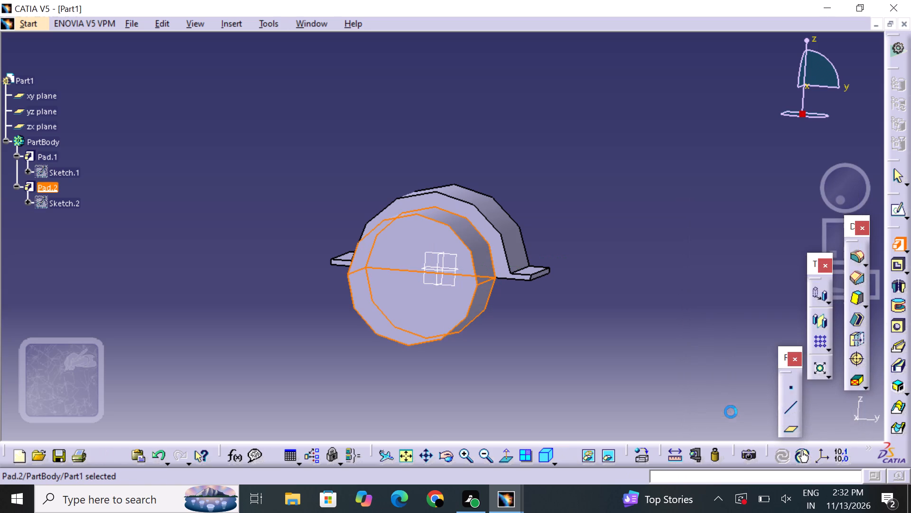
Replace the circle sketch's pad with a pocket 7.75 mm deep.
{"action": "key", "text": "ctrl+z"}
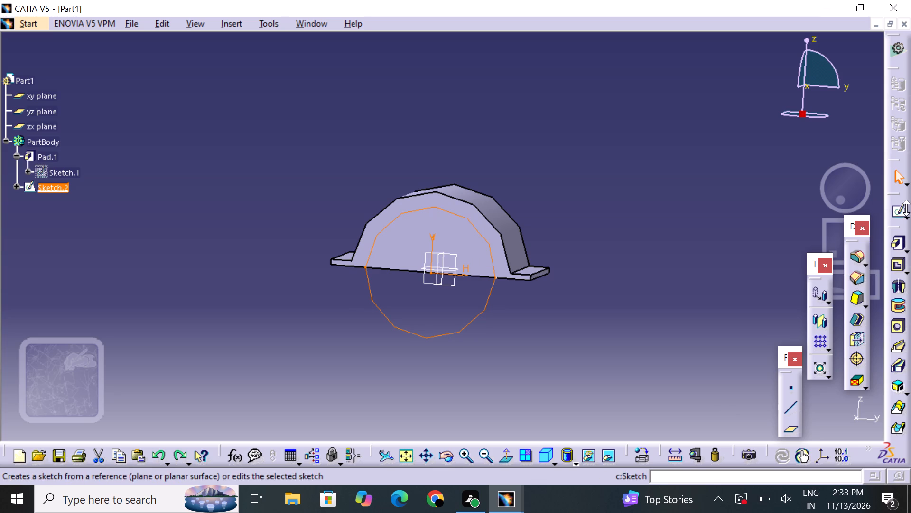
{"action": "left_click", "coordinate": [903, 245]}
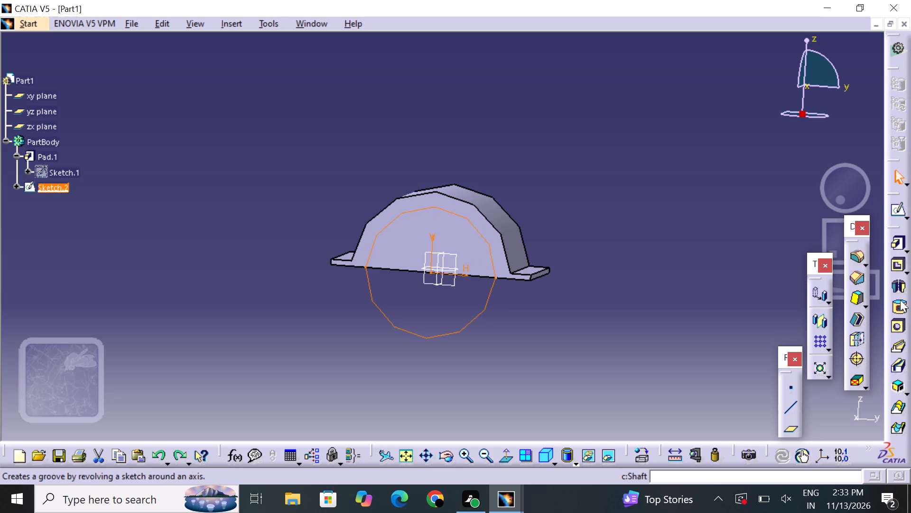
{"action": "left_click", "coordinate": [902, 268]}
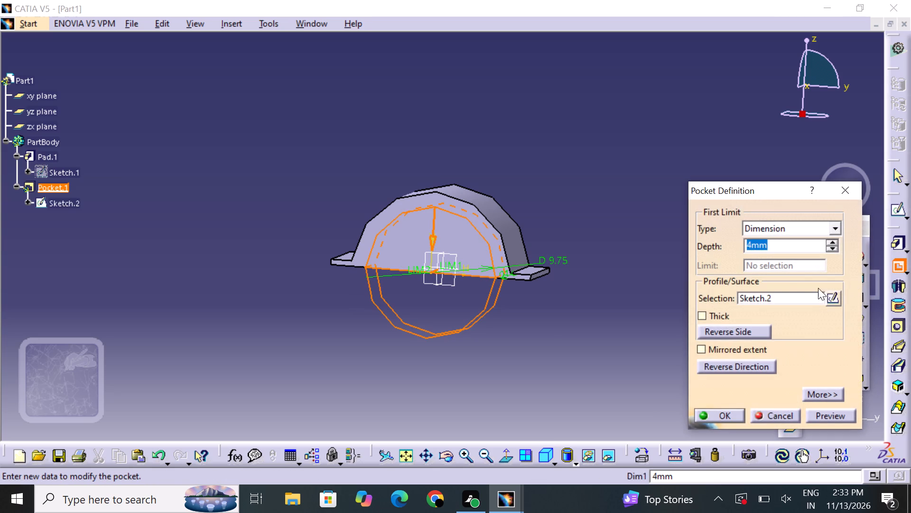
{"action": "key", "text": "BackSpace"}
{"action": "type", "text": "7.73"}
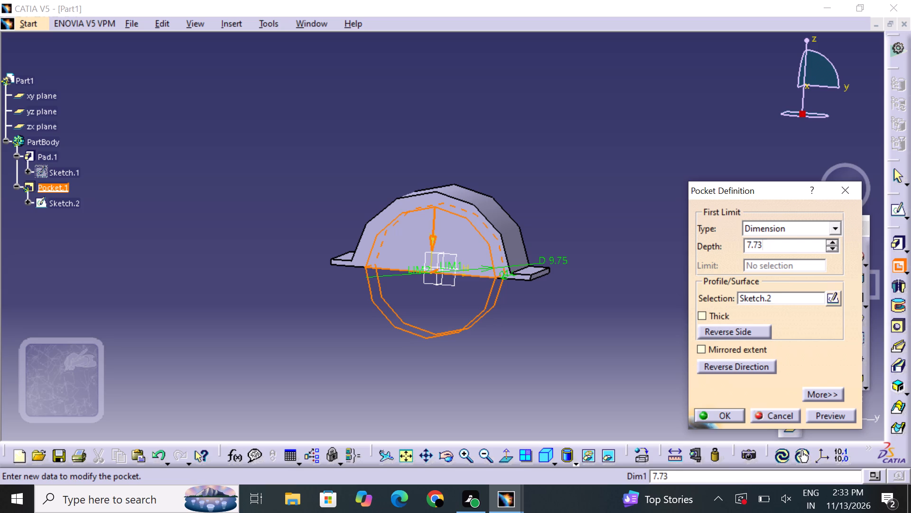
{"action": "key", "text": "BackSpace"}
{"action": "key", "text": "5"}
{"action": "left_click", "coordinate": [831, 418]}
{"action": "left_click_drag", "start_coordinate": [735, 416], "coordinate": [709, 416]}
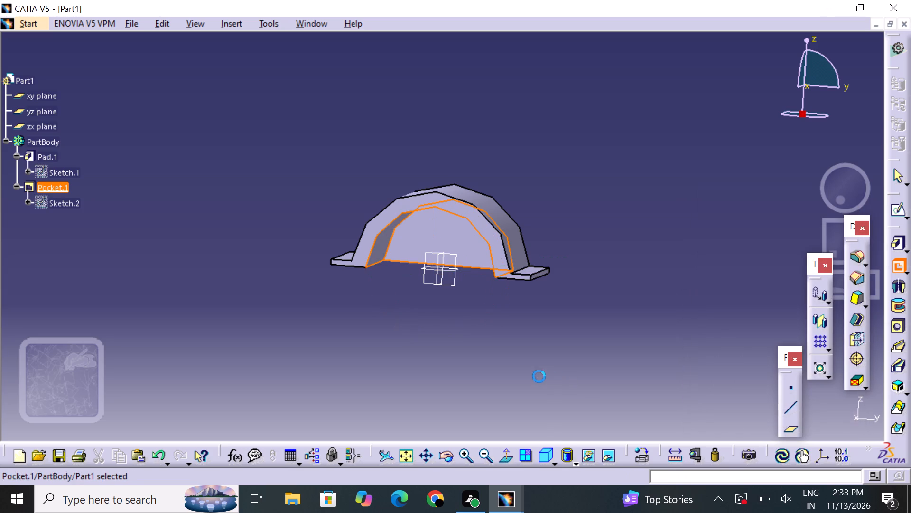
{"action": "left_click", "coordinate": [511, 367]}
Open a new sketch on the yz plane.
{"action": "middle_click_drag", "start_coordinate": [235, 273], "coordinate": [306, 279]}
{"action": "right_click_drag", "start_coordinate": [236, 273], "coordinate": [306, 279]}
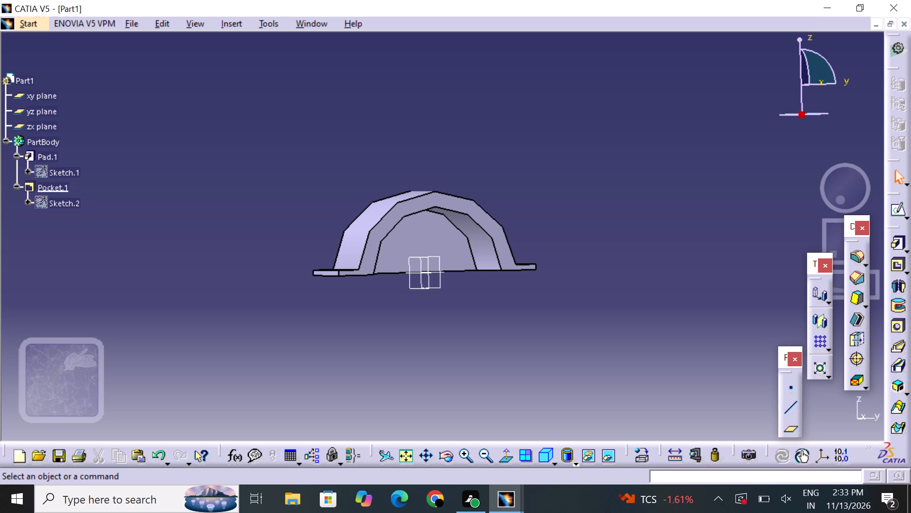
{"action": "left_click", "coordinate": [46, 116]}
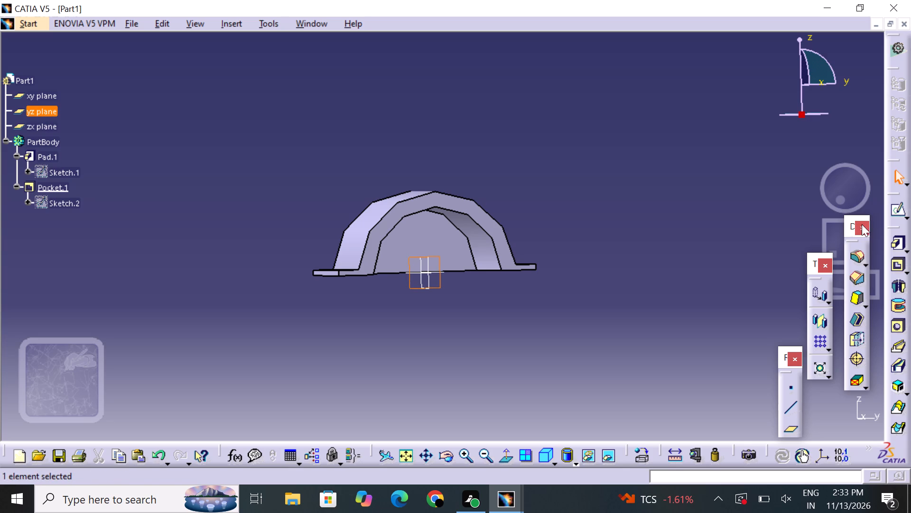
{"action": "left_click", "coordinate": [896, 208]}
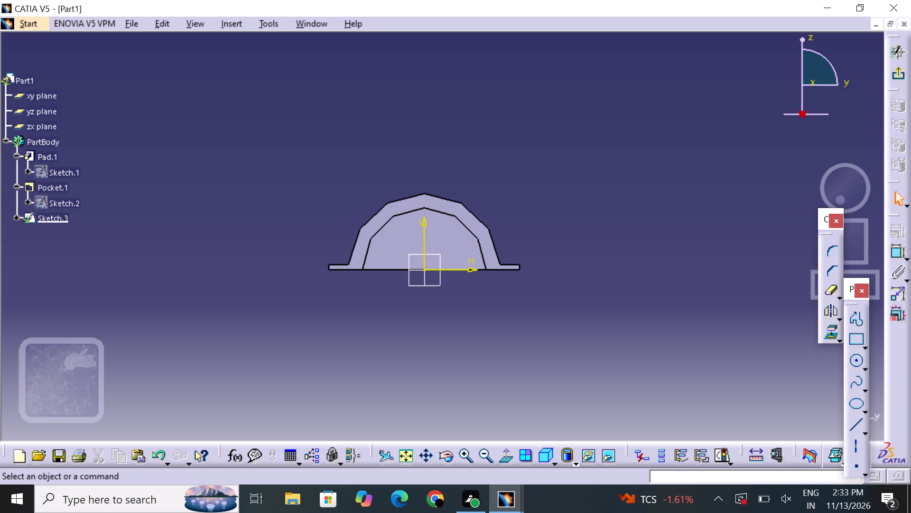
{"action": "middle_click_drag", "start_coordinate": [401, 330], "coordinate": [416, 303]}
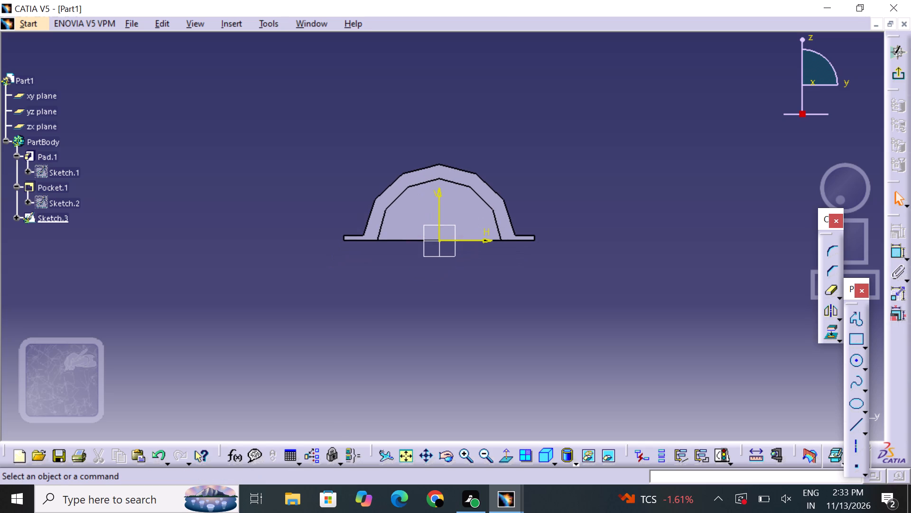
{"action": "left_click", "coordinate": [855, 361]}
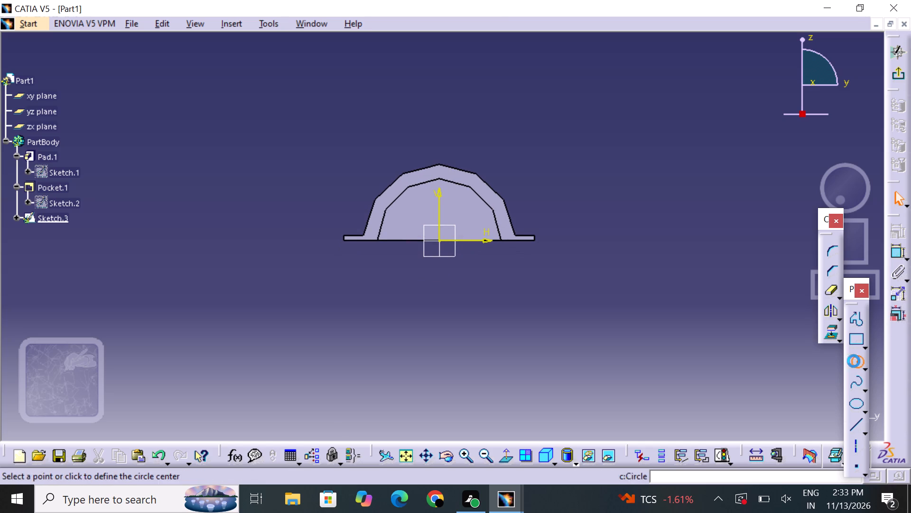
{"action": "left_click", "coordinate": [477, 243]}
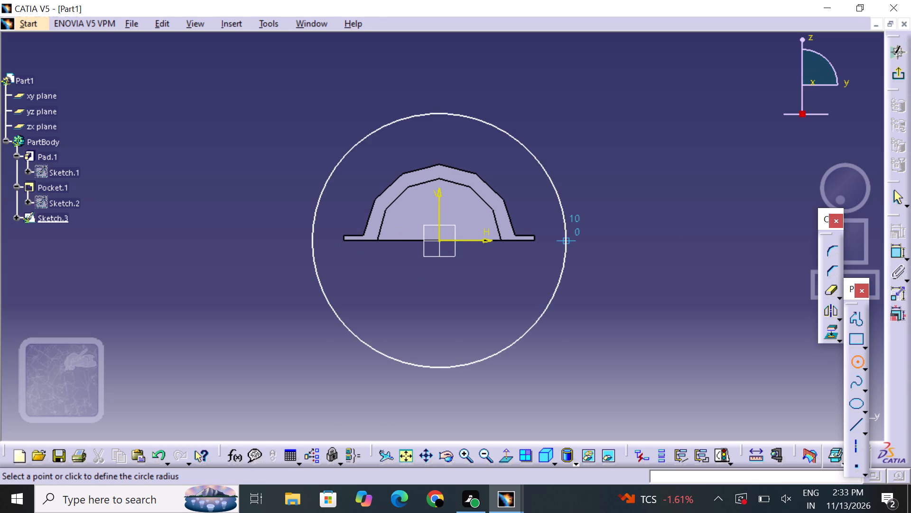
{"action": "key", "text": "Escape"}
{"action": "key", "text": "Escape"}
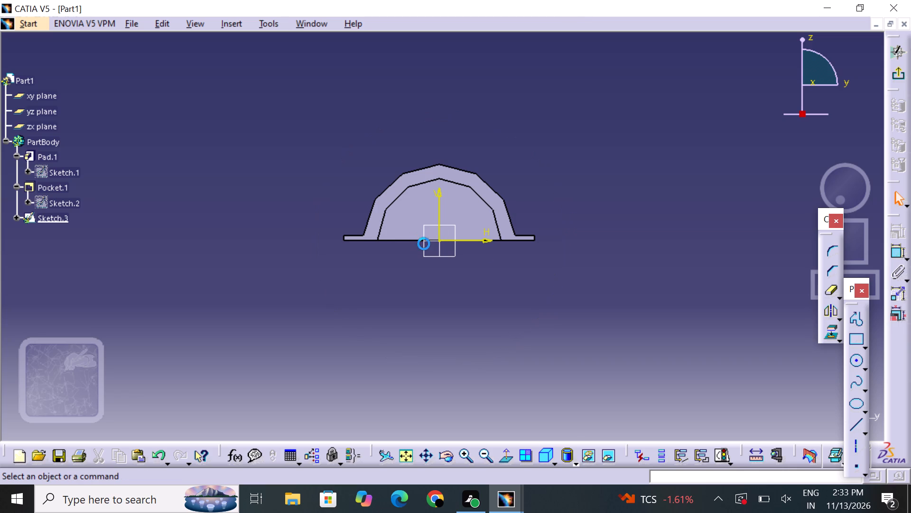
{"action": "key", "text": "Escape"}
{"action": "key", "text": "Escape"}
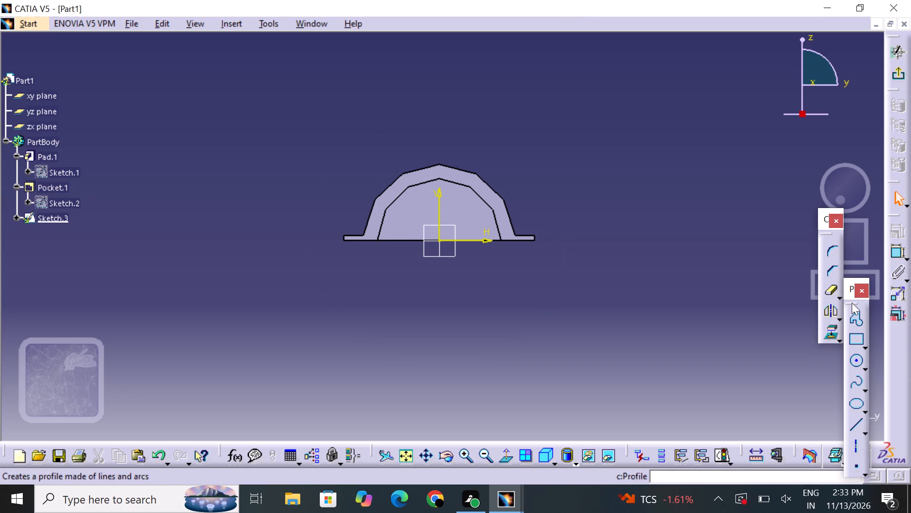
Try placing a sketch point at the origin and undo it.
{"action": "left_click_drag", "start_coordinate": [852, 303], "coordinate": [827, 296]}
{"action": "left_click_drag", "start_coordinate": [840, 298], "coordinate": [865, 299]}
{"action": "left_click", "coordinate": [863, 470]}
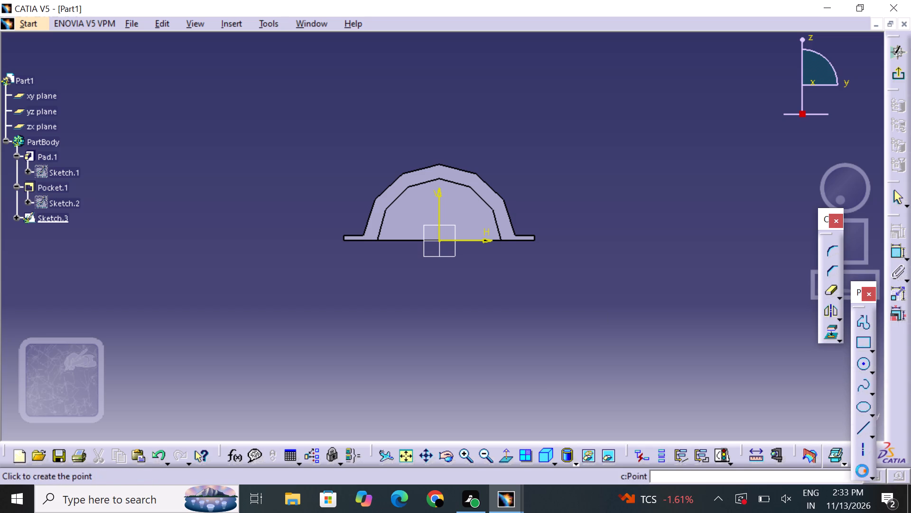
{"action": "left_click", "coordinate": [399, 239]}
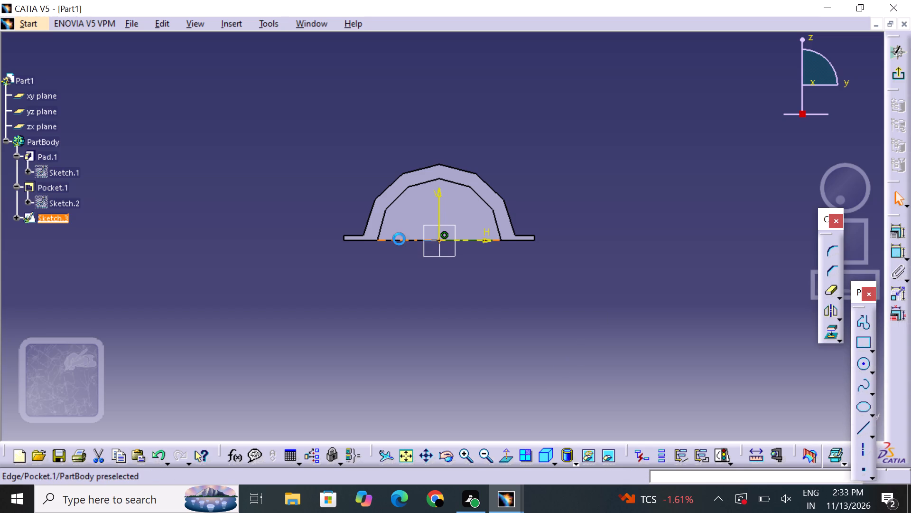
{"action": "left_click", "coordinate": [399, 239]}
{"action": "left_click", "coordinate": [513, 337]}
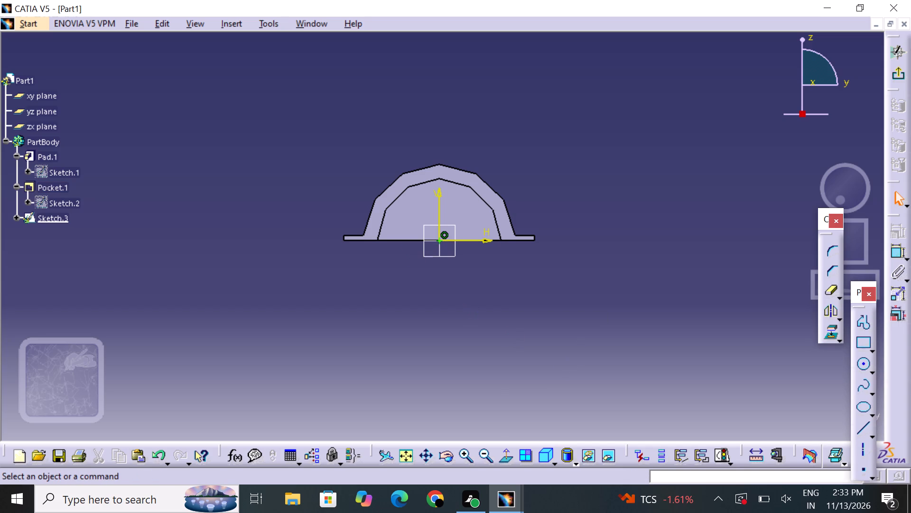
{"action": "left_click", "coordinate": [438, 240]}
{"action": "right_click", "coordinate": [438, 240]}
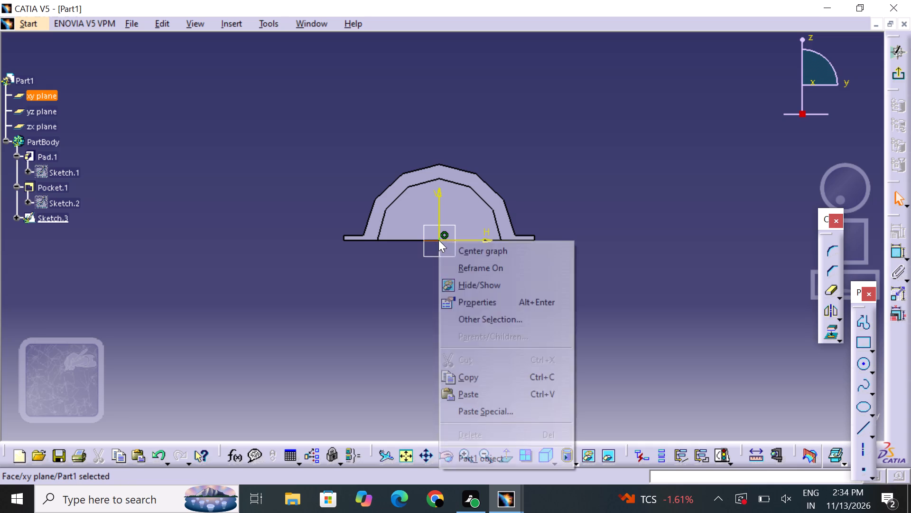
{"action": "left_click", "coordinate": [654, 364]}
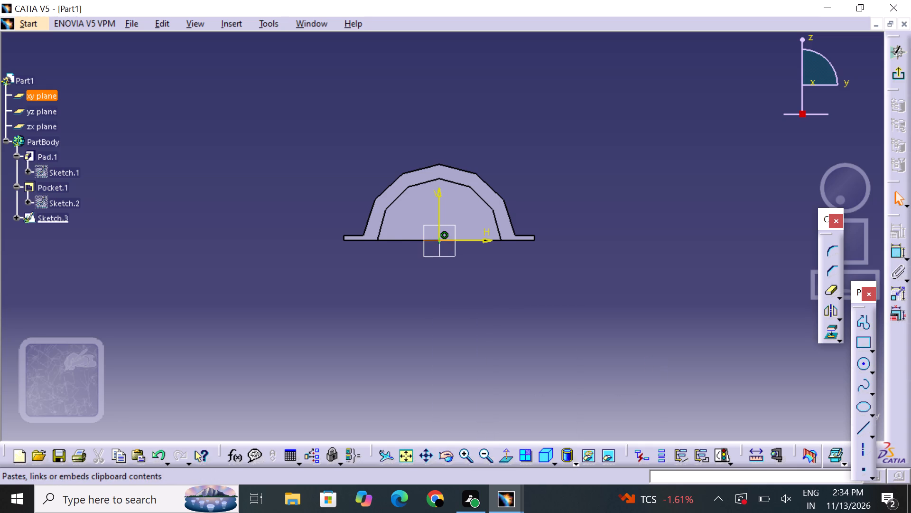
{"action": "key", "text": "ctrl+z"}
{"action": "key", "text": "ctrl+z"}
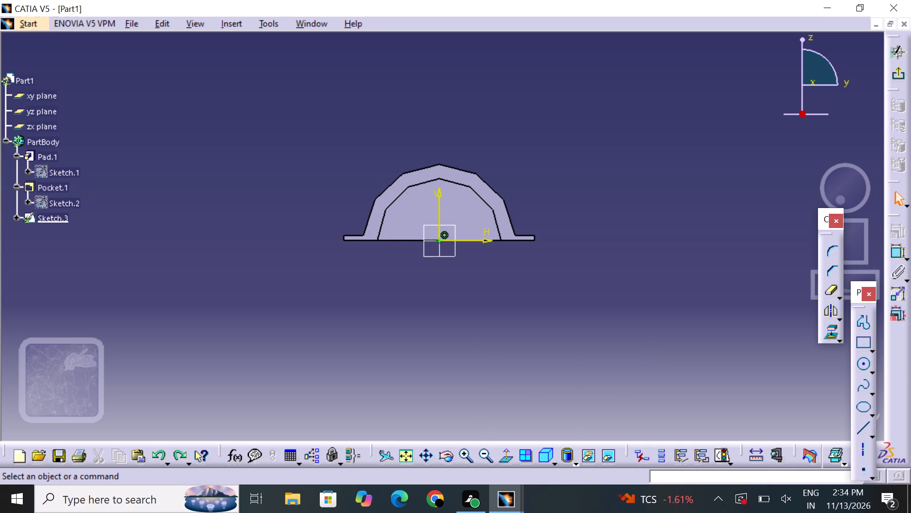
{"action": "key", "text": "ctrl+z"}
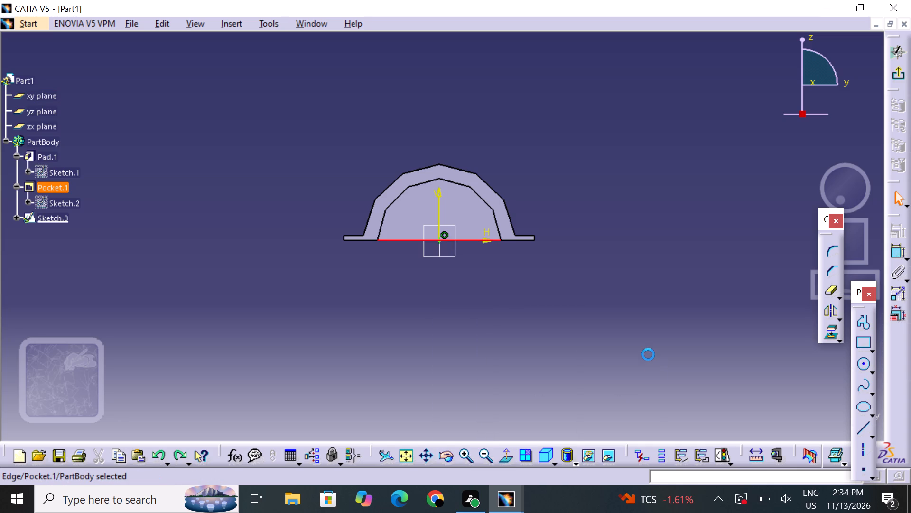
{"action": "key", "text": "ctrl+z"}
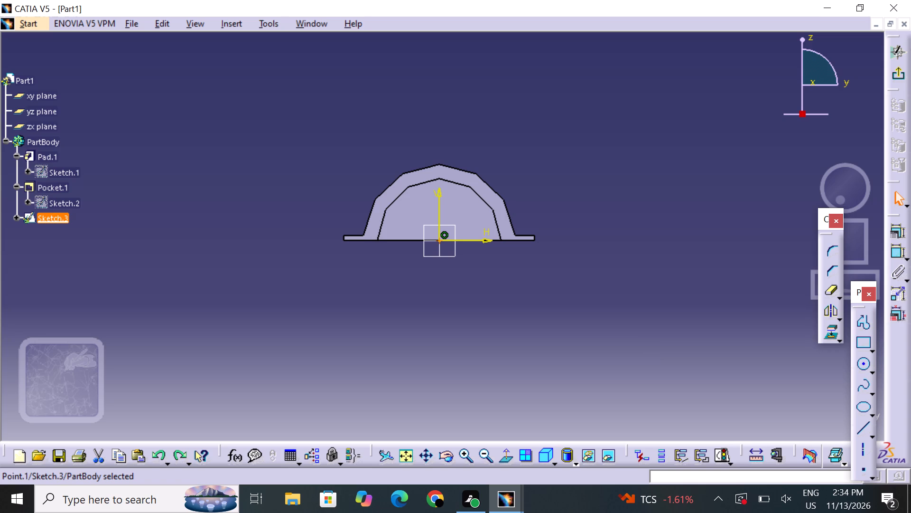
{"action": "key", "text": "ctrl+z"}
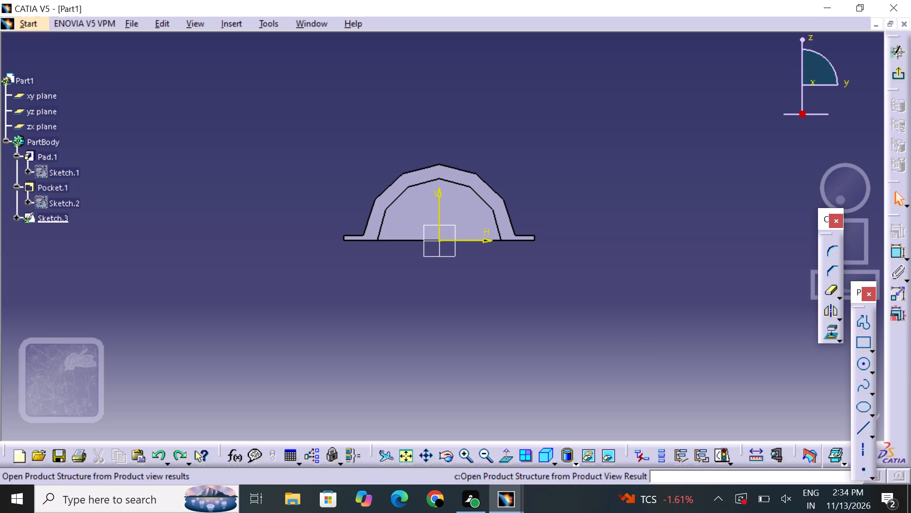
Sketch a circle about 28 mm in diameter, centred on the origin, around the half-round profile.
{"action": "left_click", "coordinate": [868, 370]}
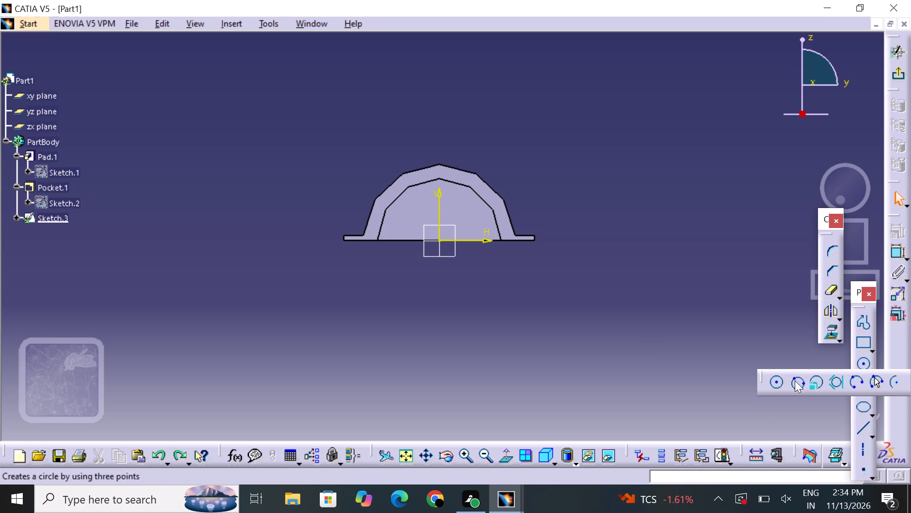
{"action": "left_click", "coordinate": [782, 383]}
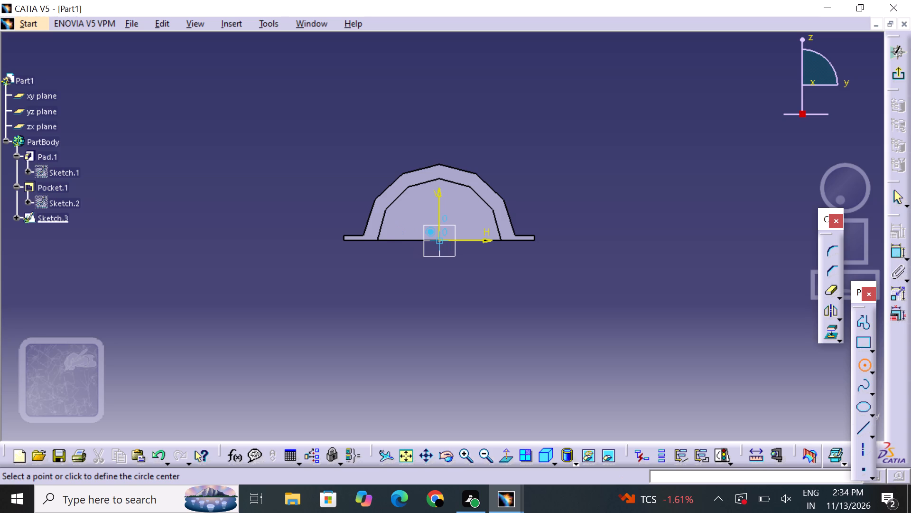
{"action": "left_click", "coordinate": [396, 238]}
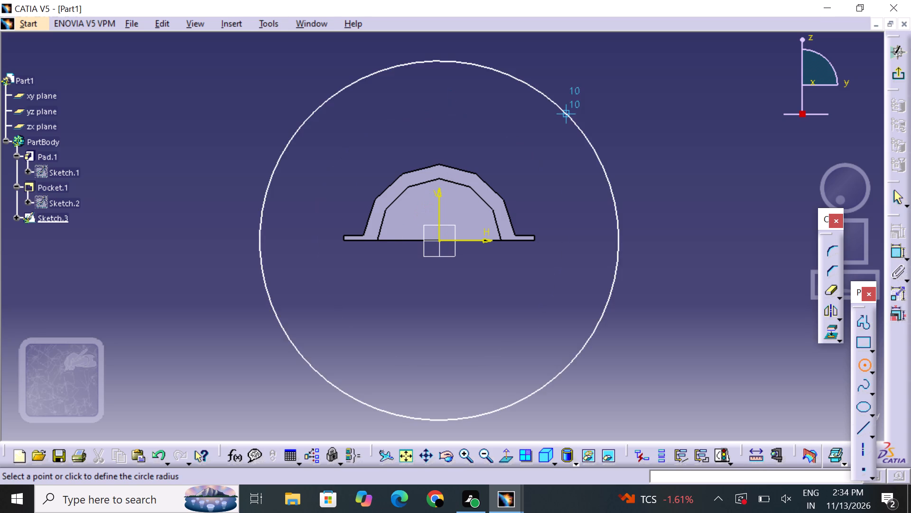
{"action": "left_click", "coordinate": [527, 176]}
{"action": "left_click", "coordinate": [563, 199]}
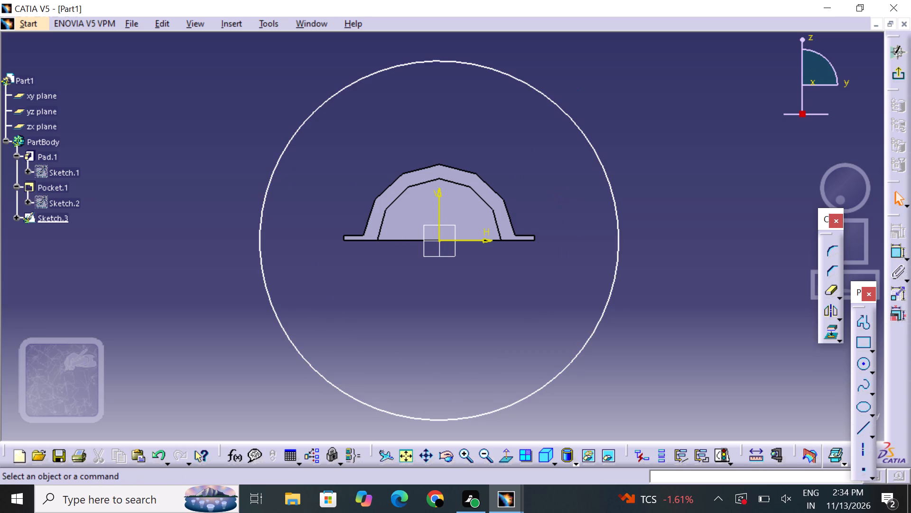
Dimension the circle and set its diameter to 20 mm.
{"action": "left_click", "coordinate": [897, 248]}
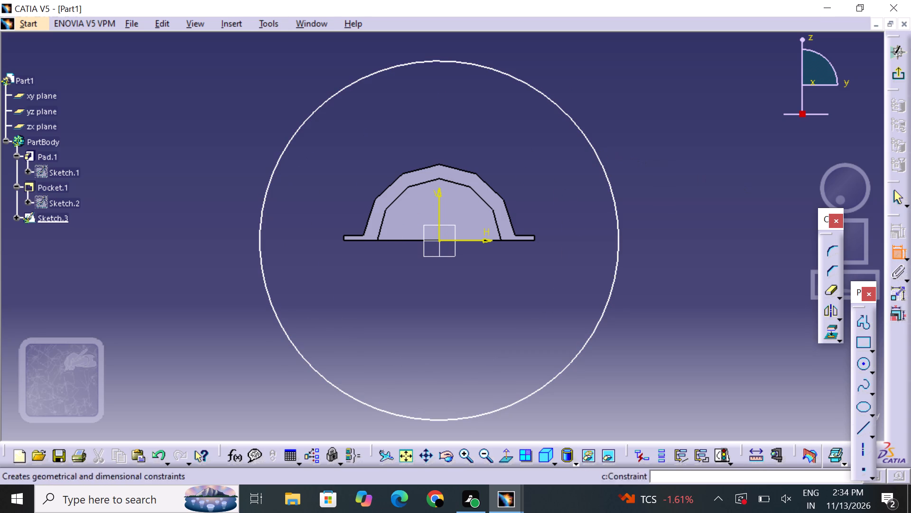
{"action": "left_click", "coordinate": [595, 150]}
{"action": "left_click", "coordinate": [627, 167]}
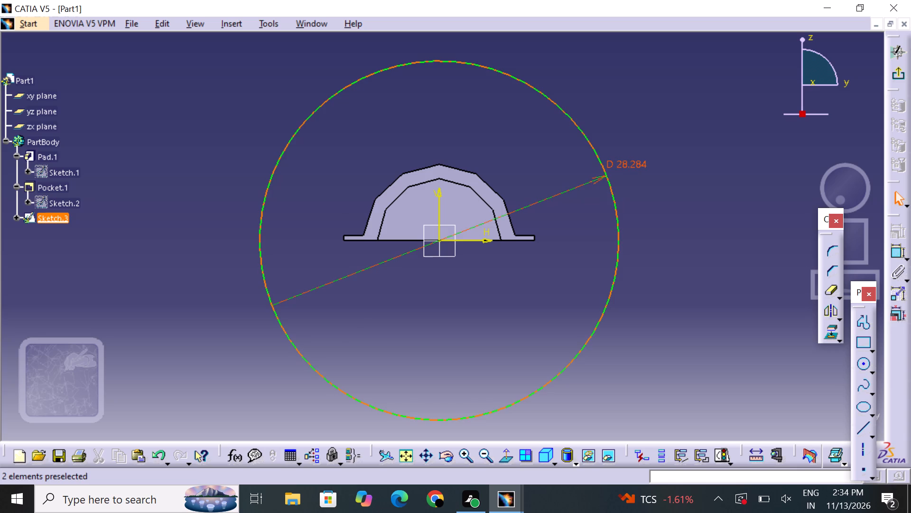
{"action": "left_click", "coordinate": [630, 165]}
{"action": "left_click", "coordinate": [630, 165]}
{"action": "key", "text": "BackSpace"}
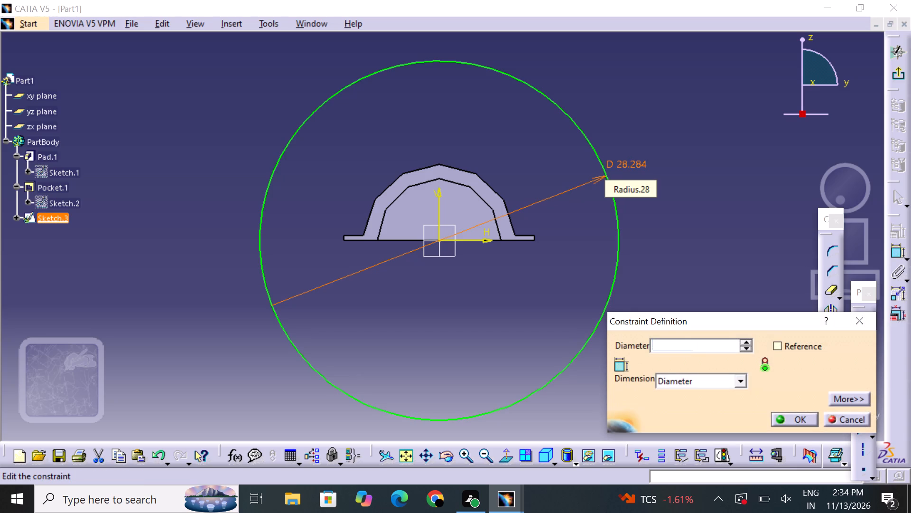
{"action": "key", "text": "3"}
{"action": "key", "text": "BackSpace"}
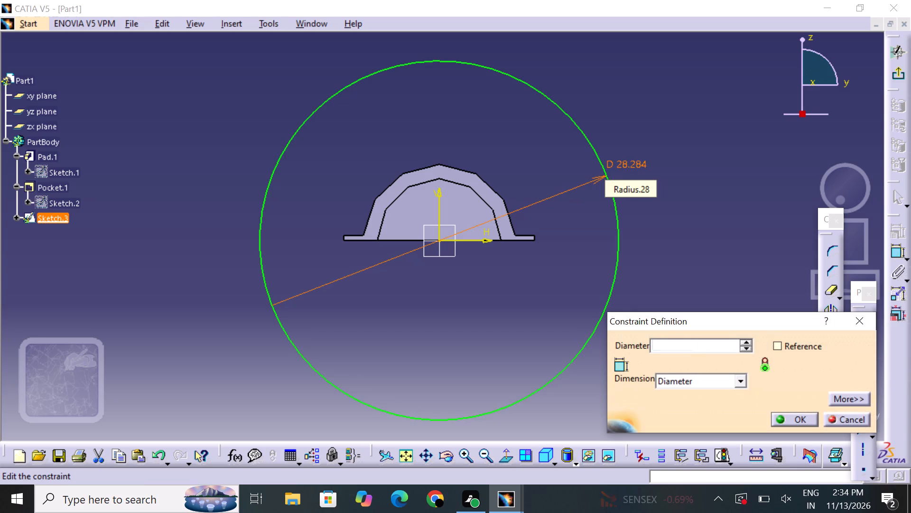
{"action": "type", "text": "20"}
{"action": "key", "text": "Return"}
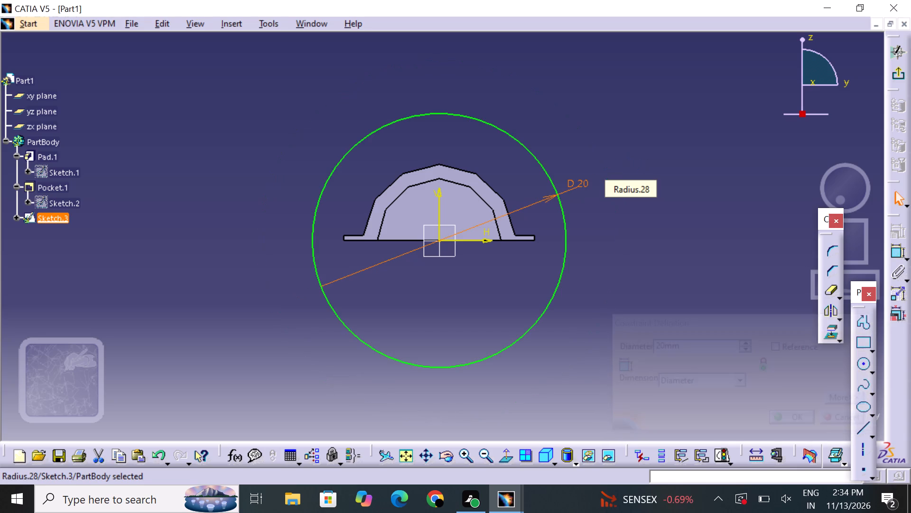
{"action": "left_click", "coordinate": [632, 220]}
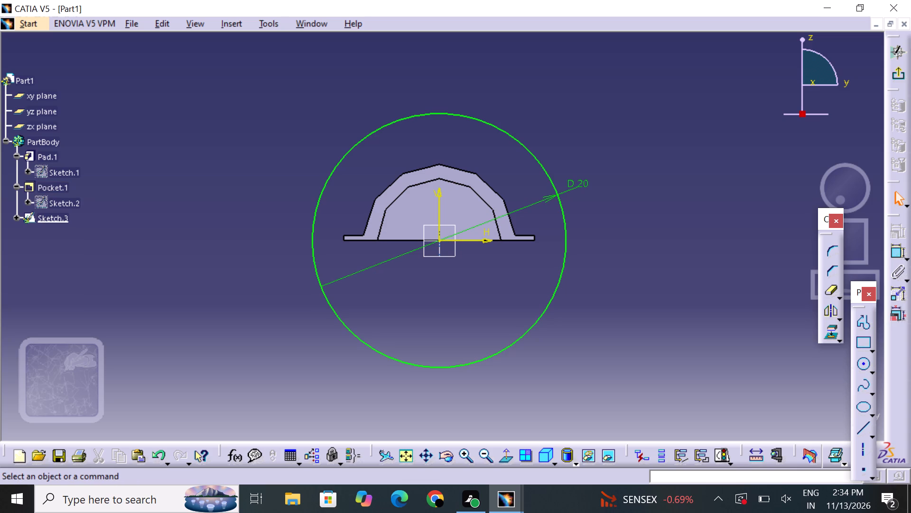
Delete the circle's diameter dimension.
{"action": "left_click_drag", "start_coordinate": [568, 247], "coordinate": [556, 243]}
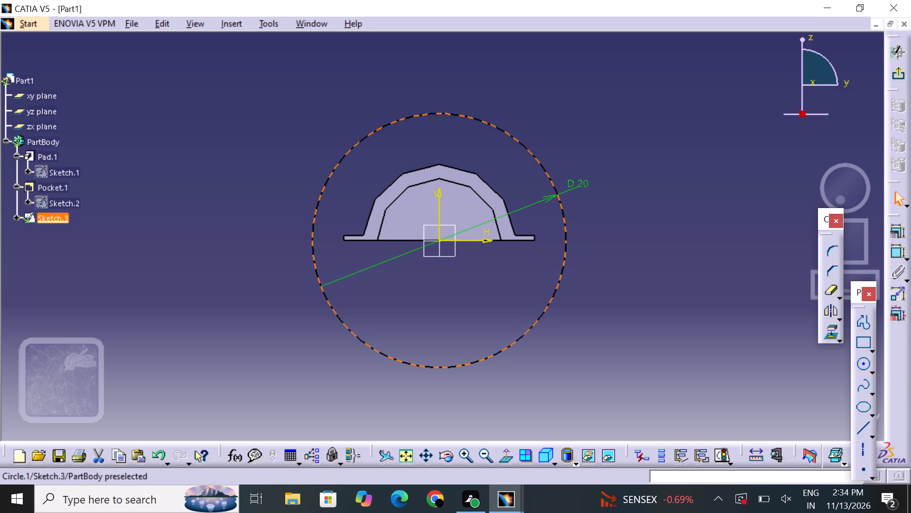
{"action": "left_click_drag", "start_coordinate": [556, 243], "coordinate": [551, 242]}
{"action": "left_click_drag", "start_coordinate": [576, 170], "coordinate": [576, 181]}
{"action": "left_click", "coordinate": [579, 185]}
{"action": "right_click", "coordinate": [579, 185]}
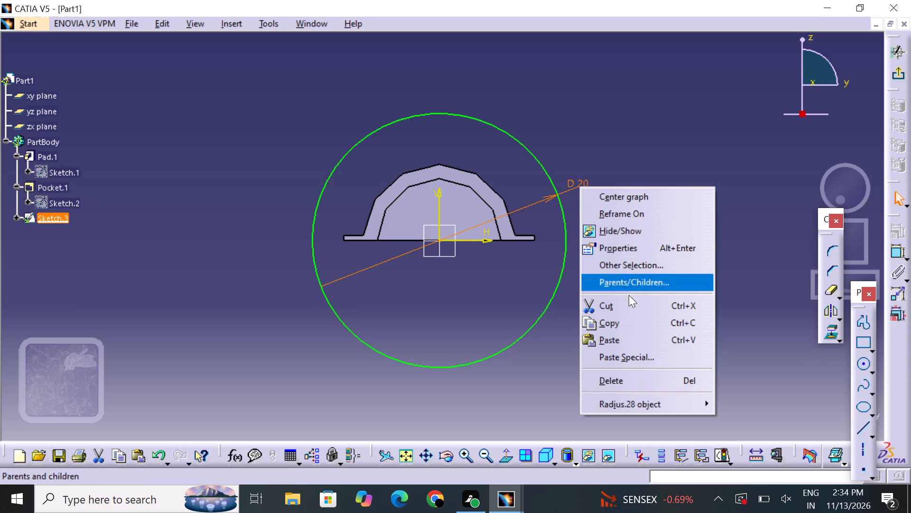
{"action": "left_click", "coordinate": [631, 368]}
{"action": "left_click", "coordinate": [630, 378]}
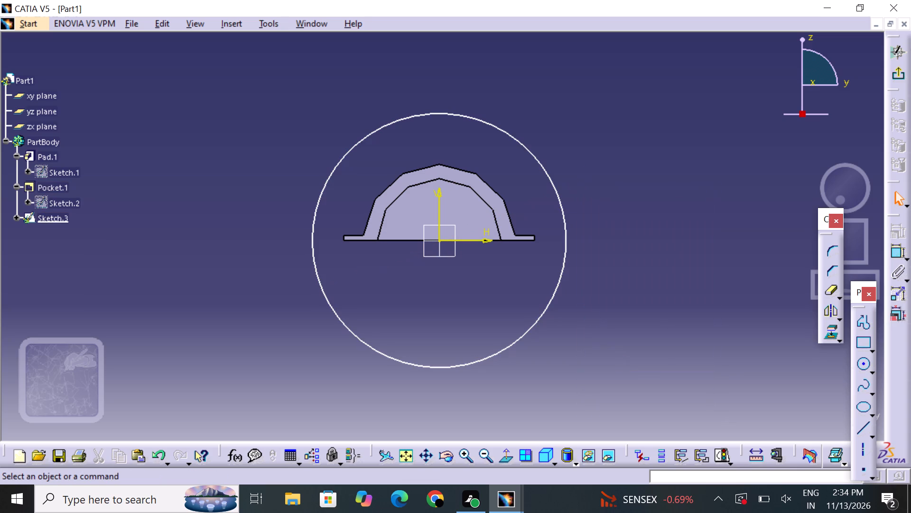
Shrink the undimensioned circle freehand towards the pocket's inner arc edge.
{"action": "left_click_drag", "start_coordinate": [567, 256], "coordinate": [535, 249]}
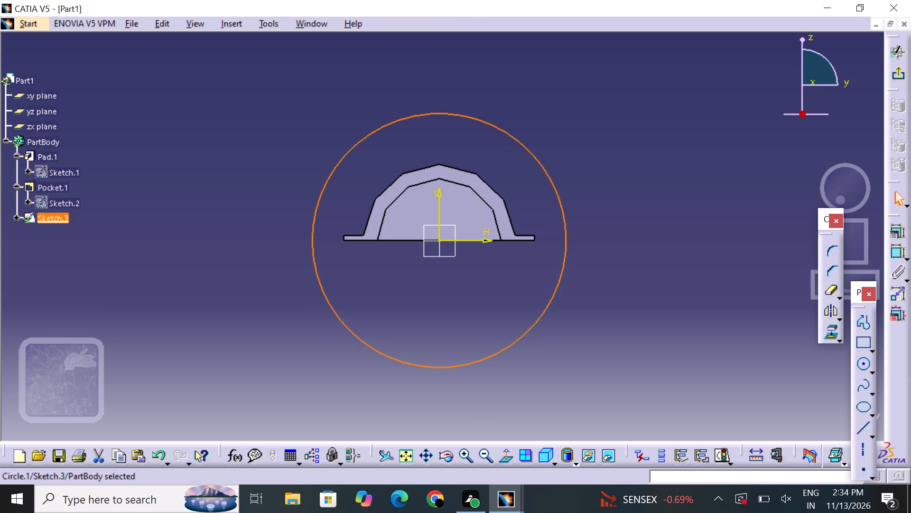
{"action": "left_click_drag", "start_coordinate": [564, 249], "coordinate": [500, 237]}
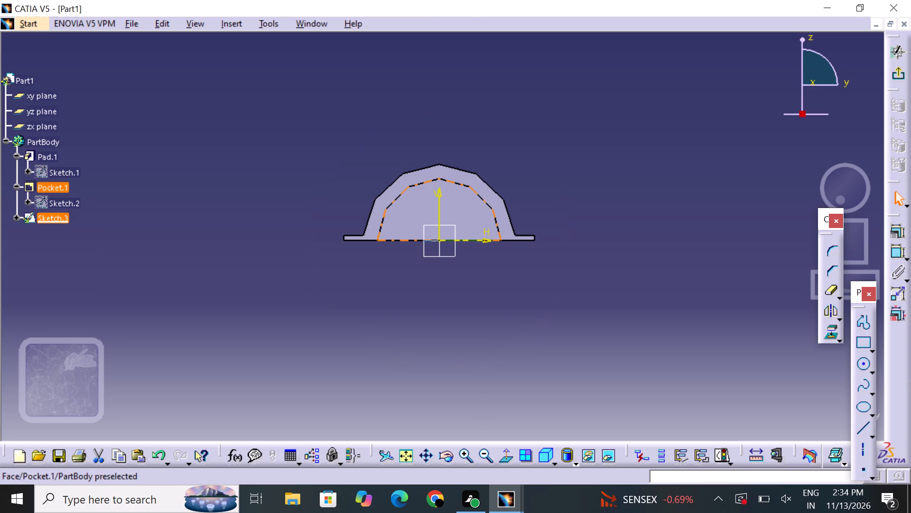
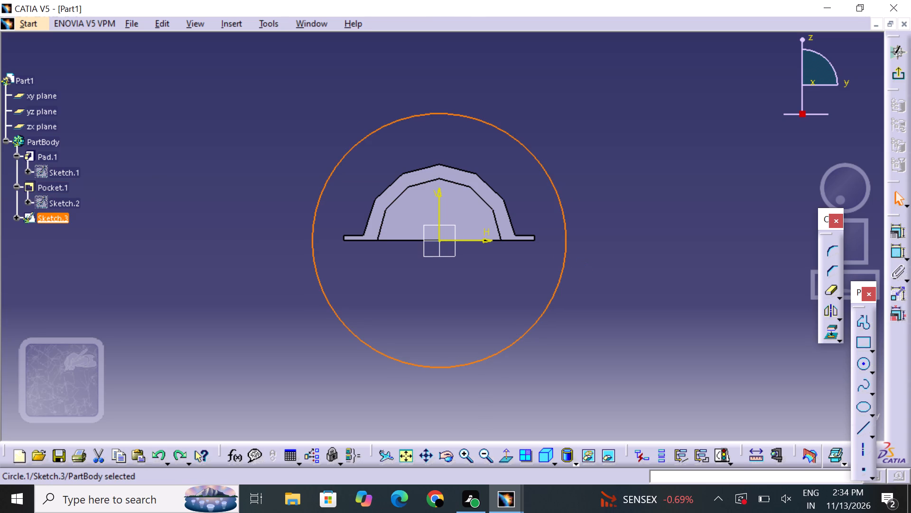
Delete the origin-centred circle around the half-round profile.
{"action": "left_click_drag", "start_coordinate": [309, 225], "coordinate": [309, 223]}
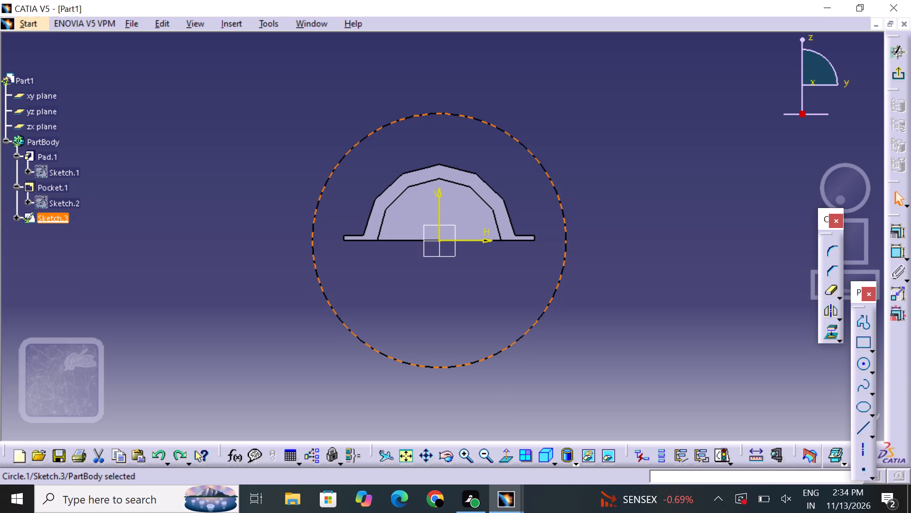
{"action": "left_click_drag", "start_coordinate": [309, 223], "coordinate": [289, 218]}
{"action": "left_click_drag", "start_coordinate": [313, 241], "coordinate": [308, 235]}
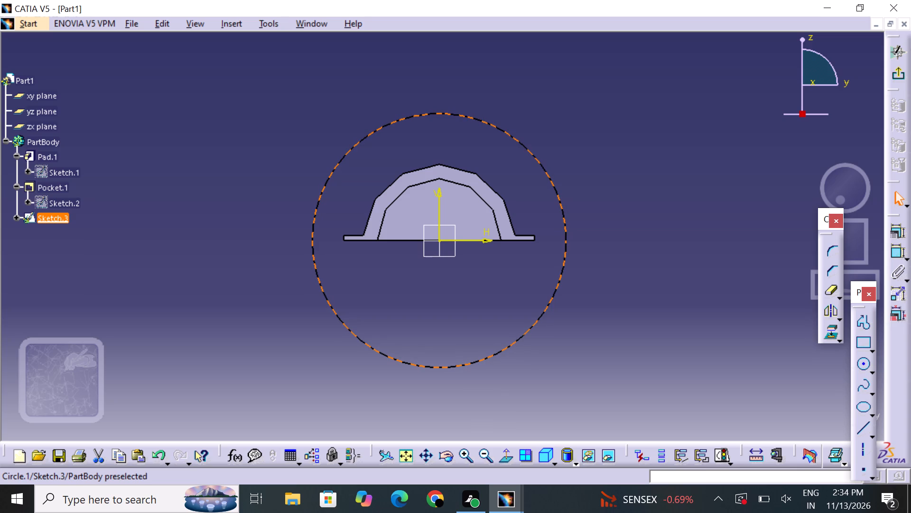
{"action": "left_click_drag", "start_coordinate": [308, 235], "coordinate": [274, 222]}
{"action": "right_click", "coordinate": [324, 197]}
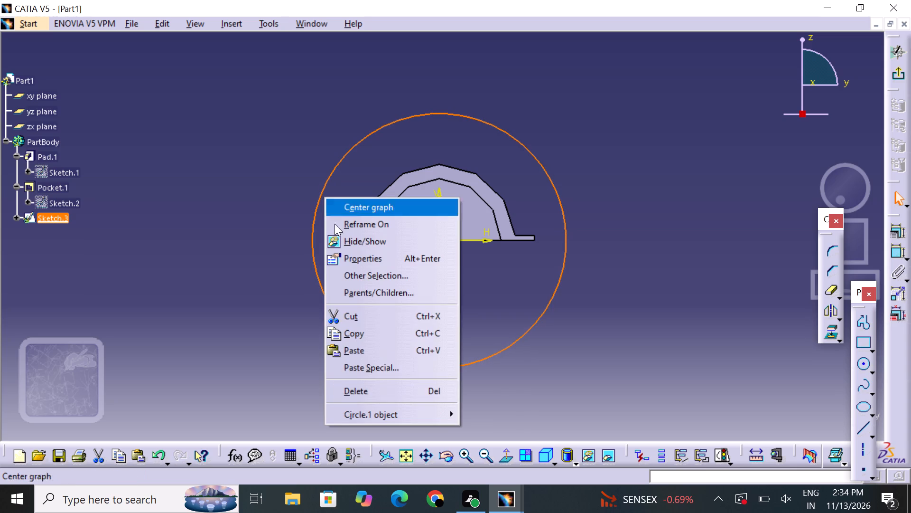
{"action": "left_click", "coordinate": [383, 391]}
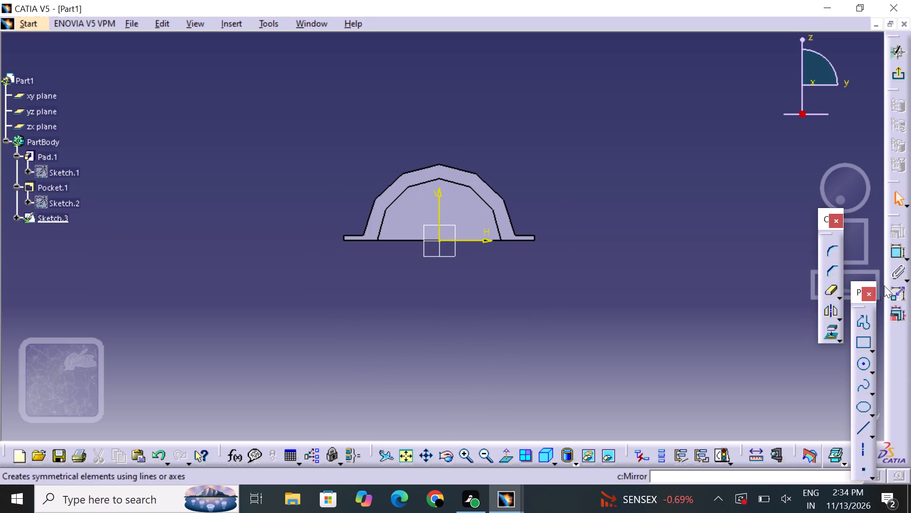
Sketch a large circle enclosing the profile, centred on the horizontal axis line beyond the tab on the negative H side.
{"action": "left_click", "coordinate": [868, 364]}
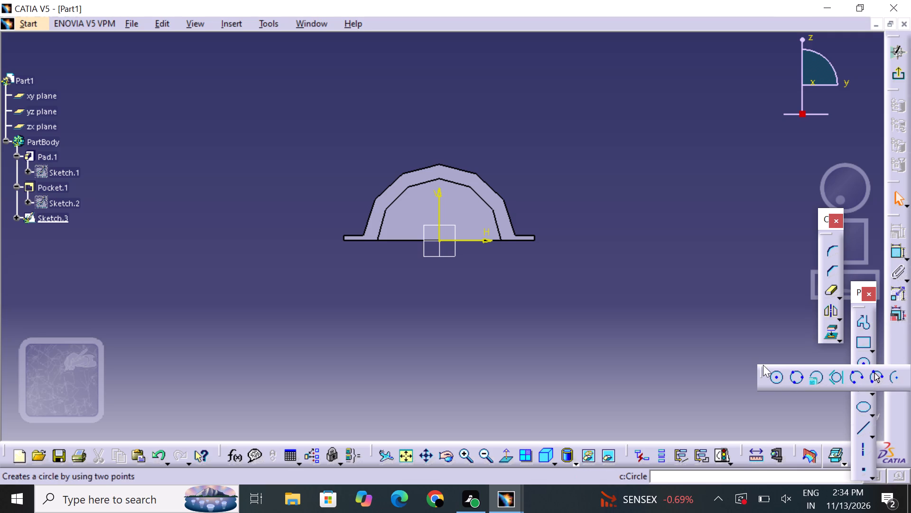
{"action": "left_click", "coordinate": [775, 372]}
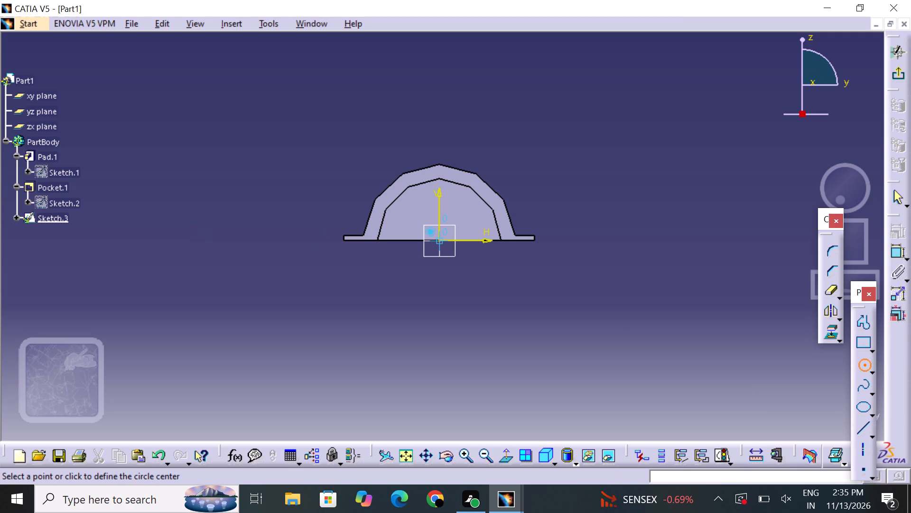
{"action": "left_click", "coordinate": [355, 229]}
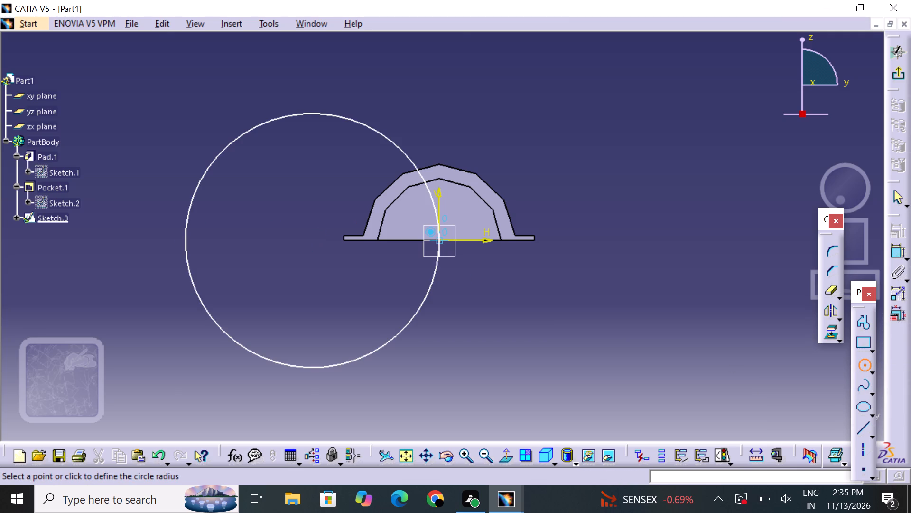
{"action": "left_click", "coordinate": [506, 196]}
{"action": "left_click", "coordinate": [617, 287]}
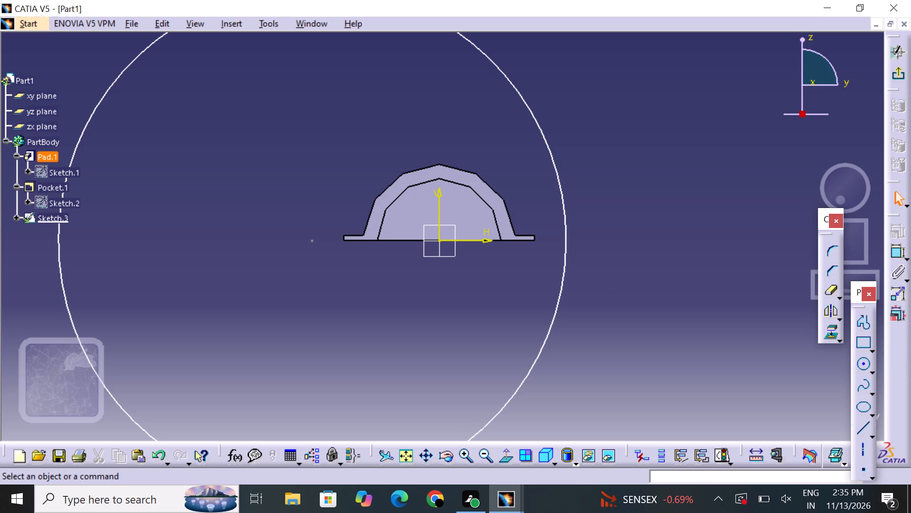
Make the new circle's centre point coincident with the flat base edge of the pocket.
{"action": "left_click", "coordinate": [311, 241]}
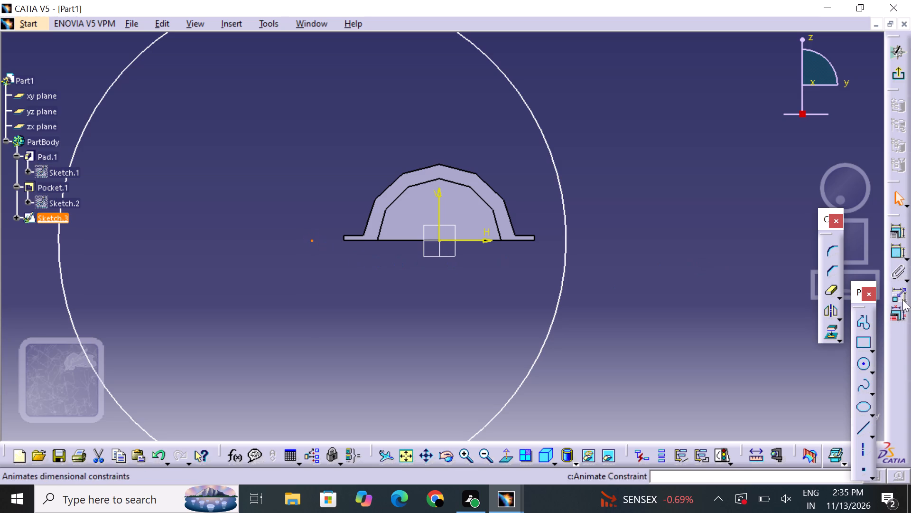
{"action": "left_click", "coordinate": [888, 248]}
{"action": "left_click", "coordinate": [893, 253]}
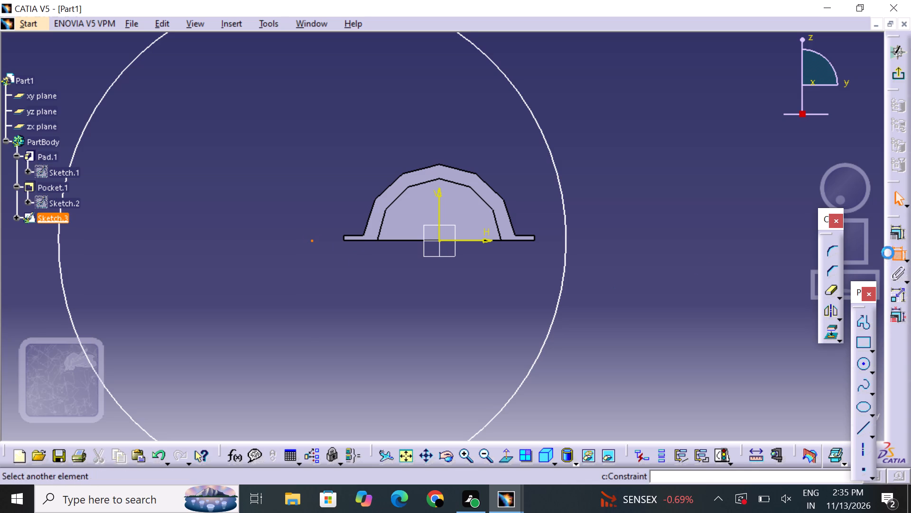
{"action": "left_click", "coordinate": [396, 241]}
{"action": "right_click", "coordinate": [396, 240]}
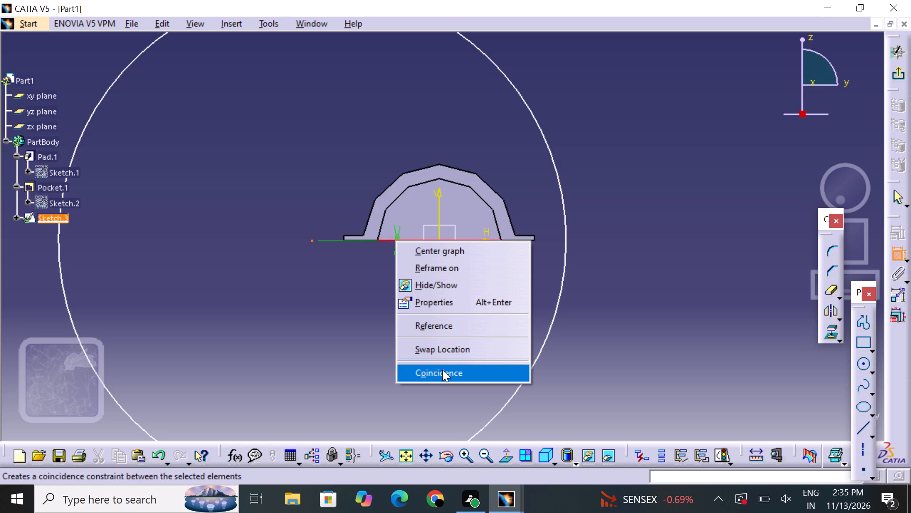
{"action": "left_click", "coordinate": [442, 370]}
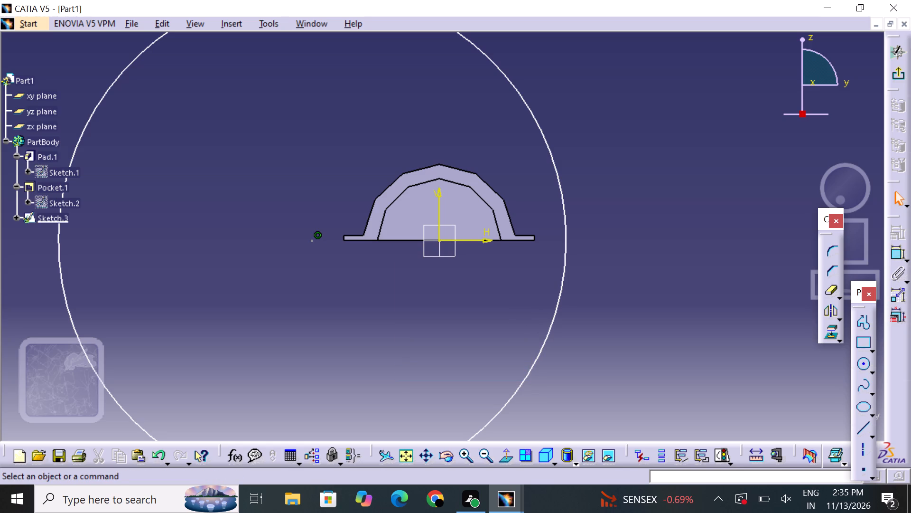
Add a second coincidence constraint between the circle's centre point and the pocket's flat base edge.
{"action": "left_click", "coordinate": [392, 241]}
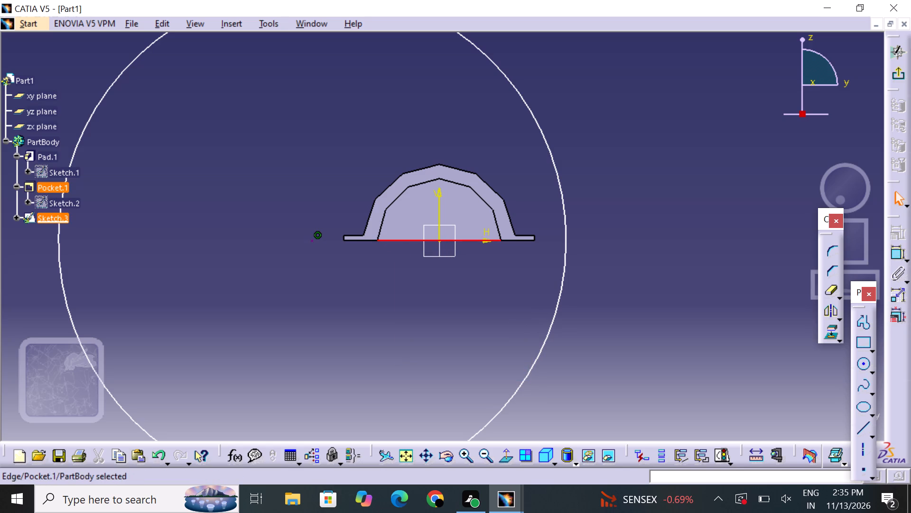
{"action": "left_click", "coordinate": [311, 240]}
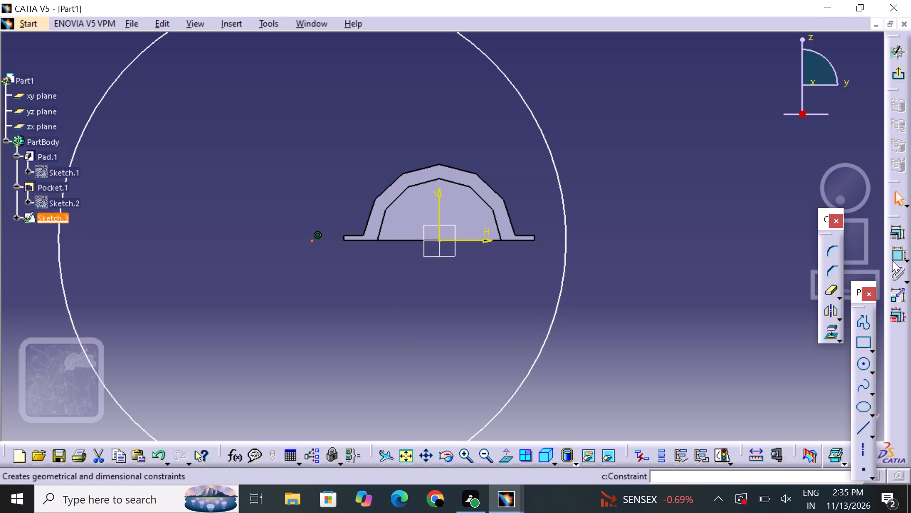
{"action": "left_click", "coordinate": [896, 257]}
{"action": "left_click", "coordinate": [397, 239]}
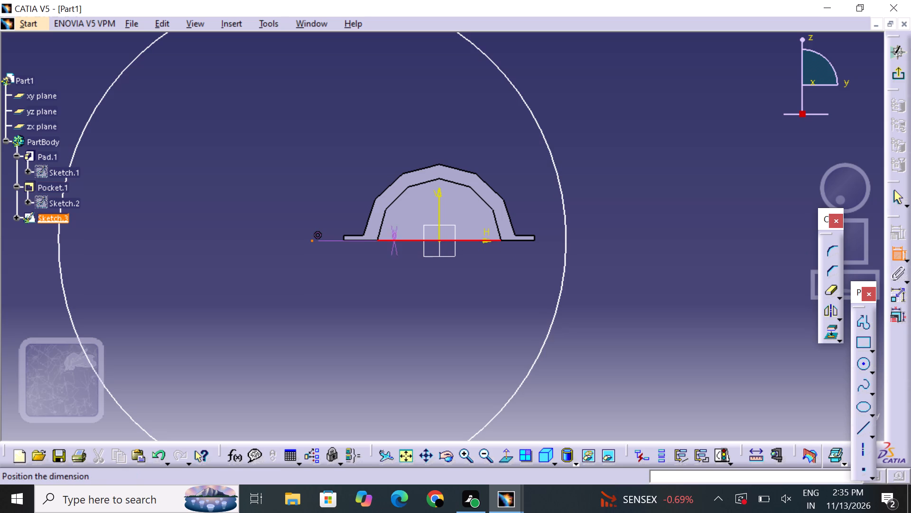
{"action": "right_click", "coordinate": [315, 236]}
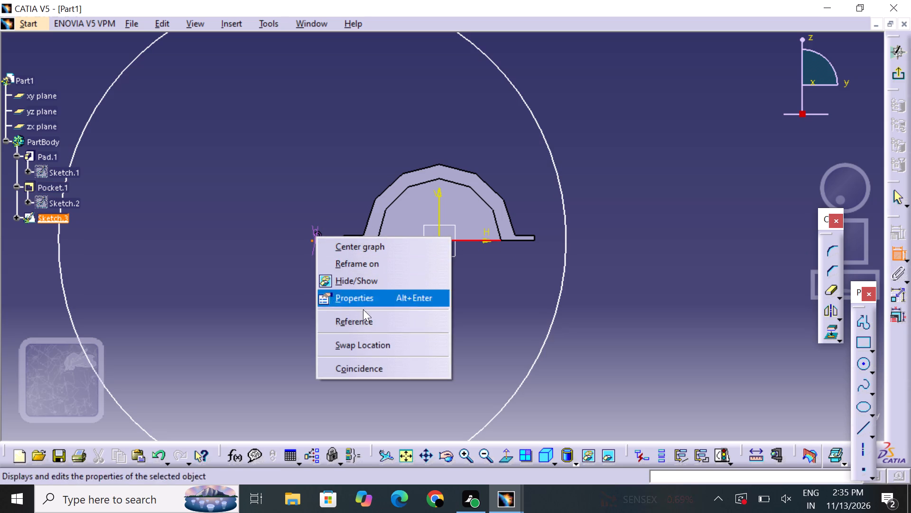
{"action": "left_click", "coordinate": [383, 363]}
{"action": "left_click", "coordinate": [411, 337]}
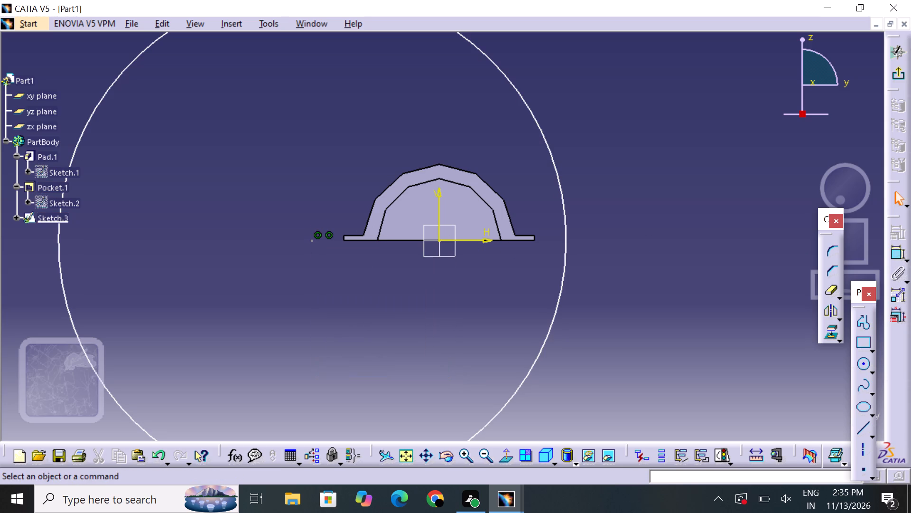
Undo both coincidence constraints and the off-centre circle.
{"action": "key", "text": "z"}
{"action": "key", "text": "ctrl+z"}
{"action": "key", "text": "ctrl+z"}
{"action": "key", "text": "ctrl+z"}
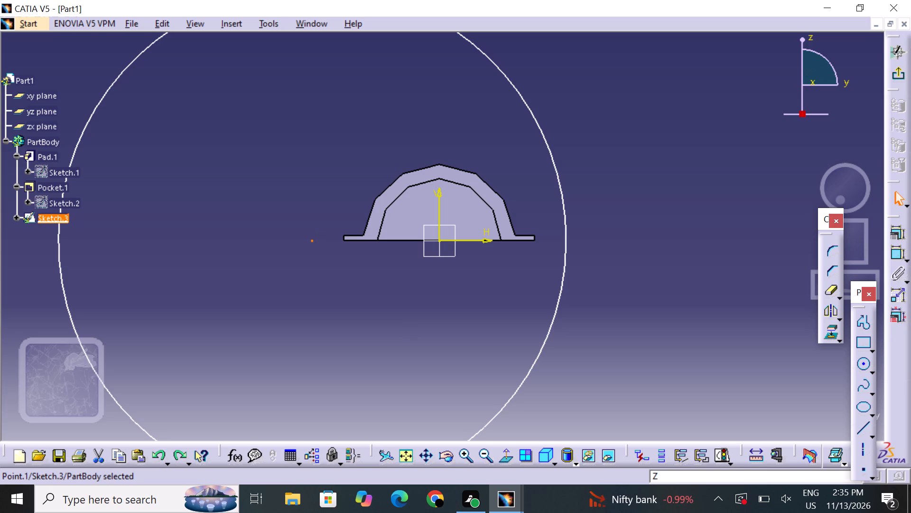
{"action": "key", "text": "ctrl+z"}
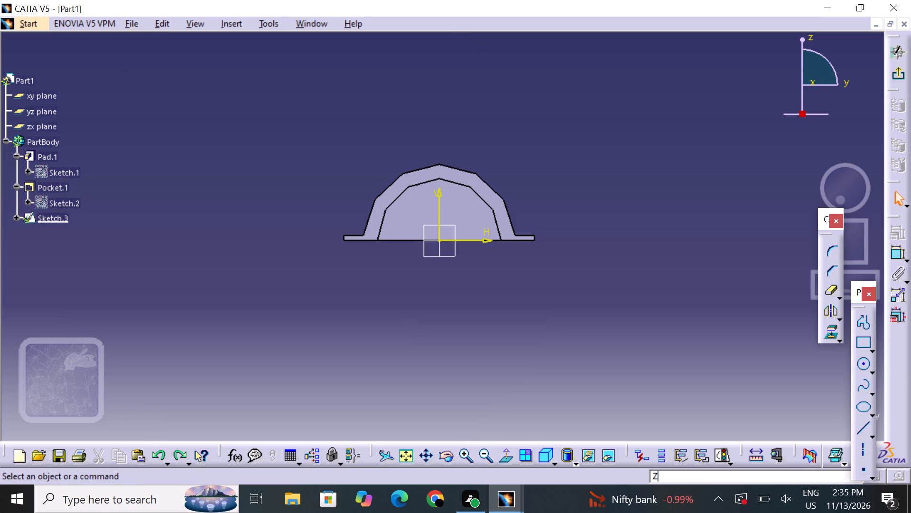
Sketch a circle about 20 mm in diameter, centred on the origin, around the half-round profile.
{"action": "left_click", "coordinate": [469, 454]}
{"action": "left_click_drag", "start_coordinate": [463, 459], "coordinate": [467, 459]}
{"action": "triple_click", "coordinate": [467, 459]}
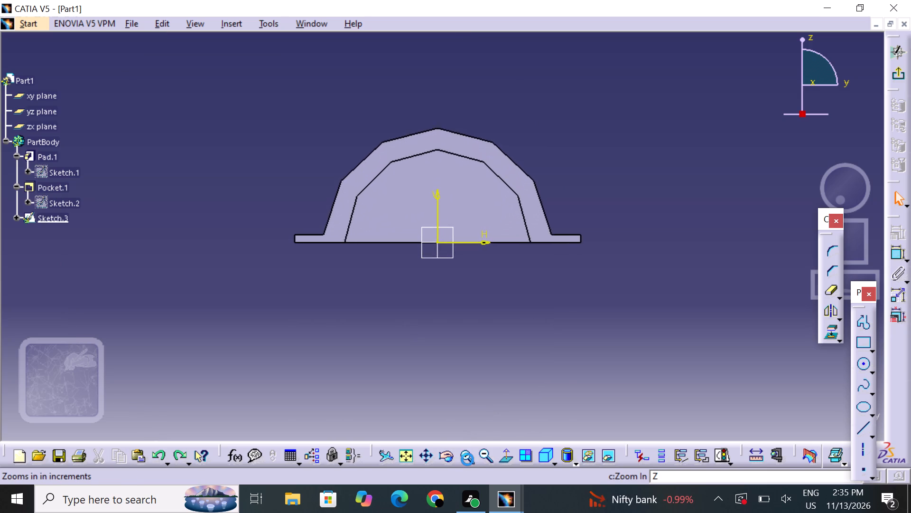
{"action": "triple_click", "coordinate": [467, 459]}
{"action": "middle_click_drag", "start_coordinate": [506, 217], "coordinate": [506, 229]}
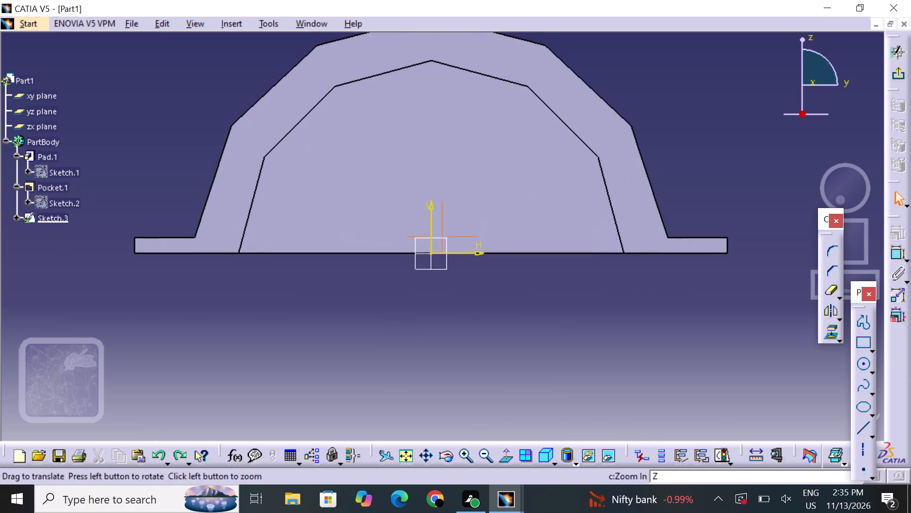
{"action": "middle_click_drag", "start_coordinate": [506, 229], "coordinate": [510, 266]}
{"action": "left_click", "coordinate": [866, 367]}
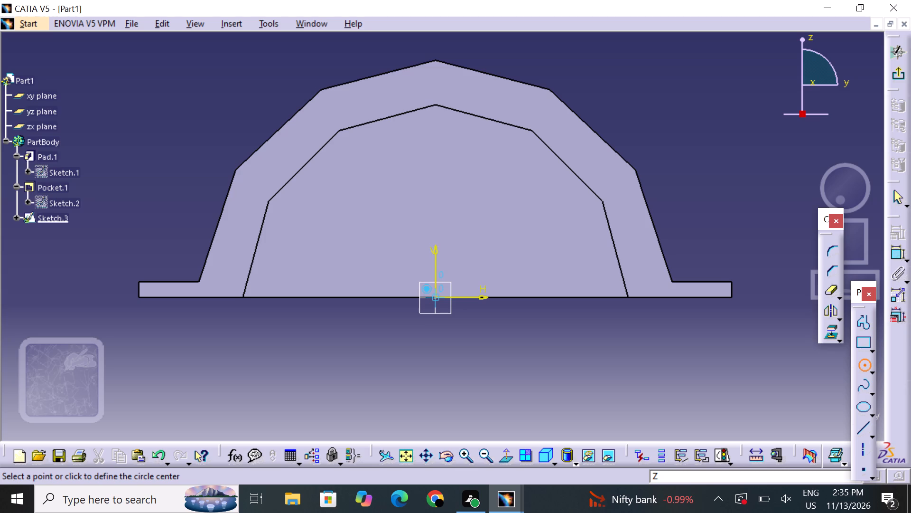
{"action": "left_click", "coordinate": [307, 295]}
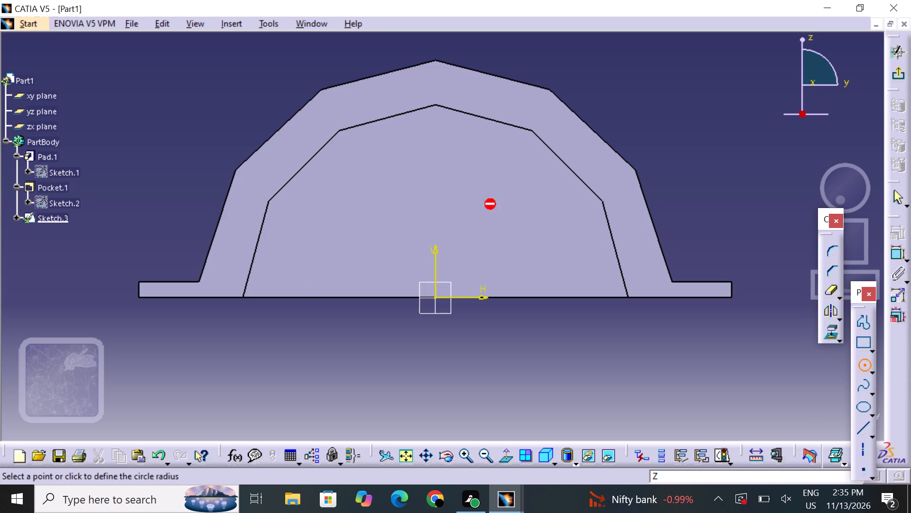
{"action": "left_click", "coordinate": [668, 190]}
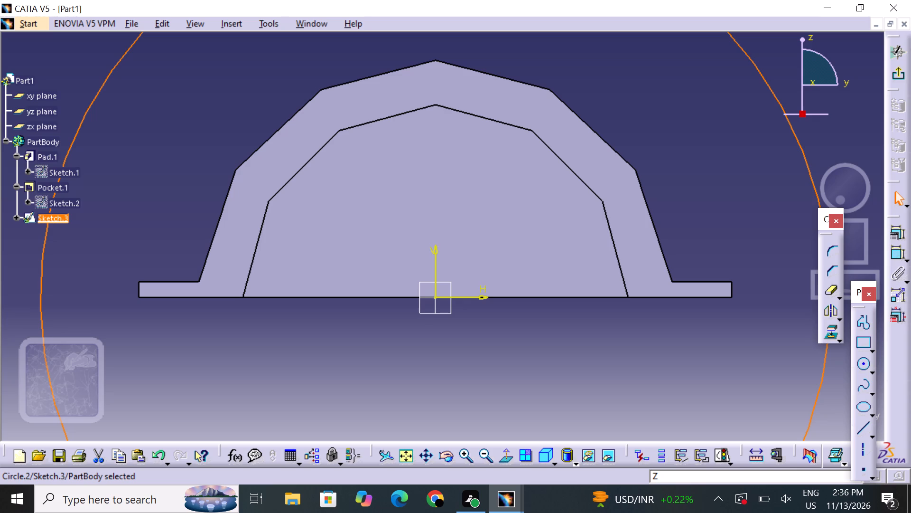
Dimension the new circle's diameter.
{"action": "left_click", "coordinate": [481, 461]}
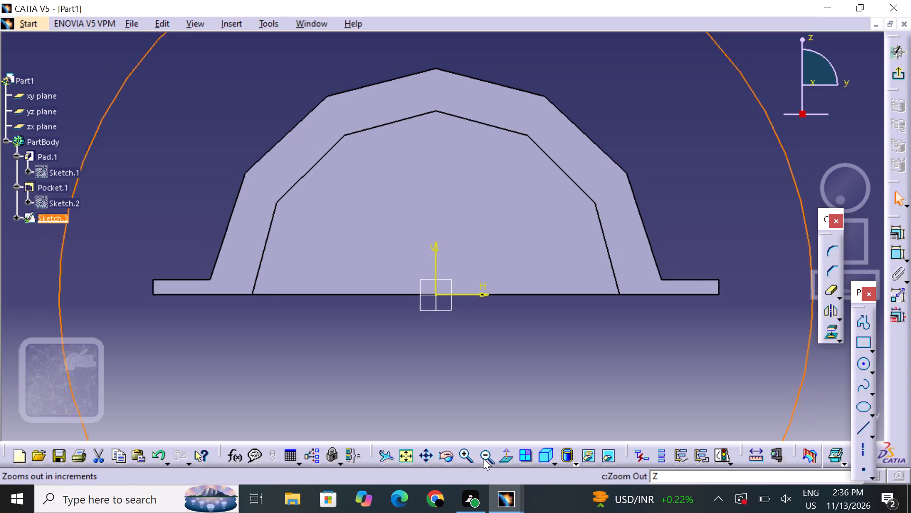
{"action": "left_click", "coordinate": [483, 458]}
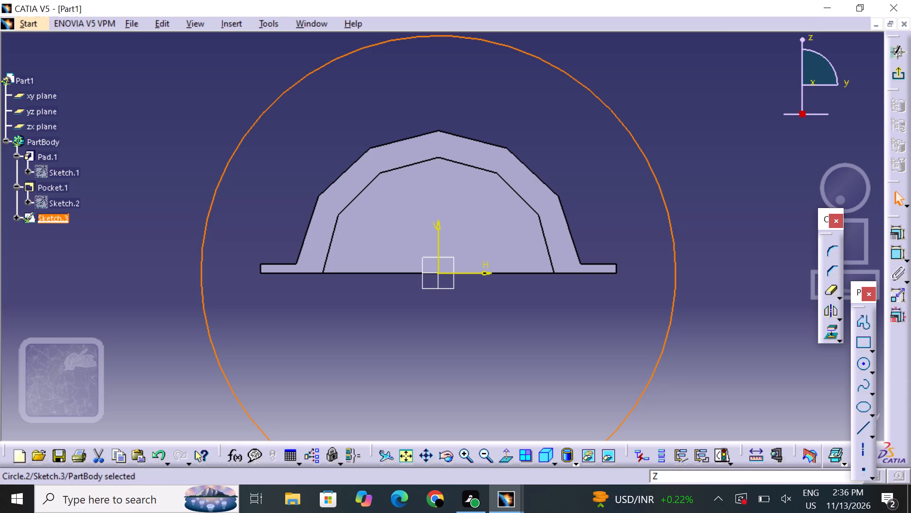
{"action": "left_click", "coordinate": [898, 253]}
{"action": "left_click", "coordinate": [688, 172]}
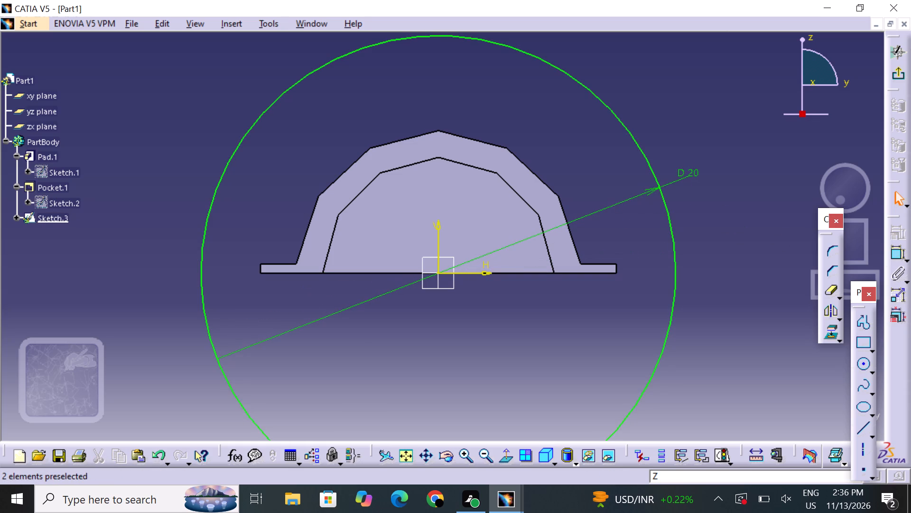
{"action": "left_click", "coordinate": [705, 178]}
Apply a tangency constraint between the dimensioned circle and the half-round profile's outer arc edge.
{"action": "left_click", "coordinate": [902, 258]}
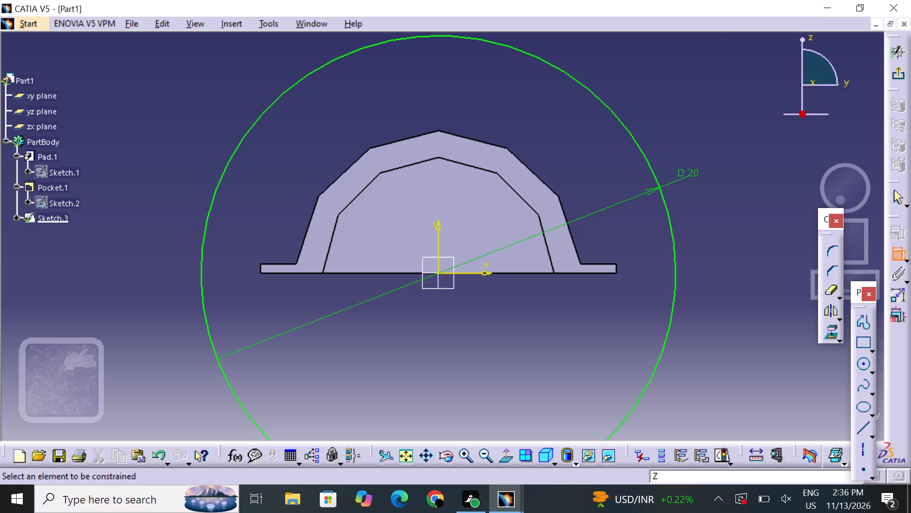
{"action": "left_click", "coordinate": [577, 245]}
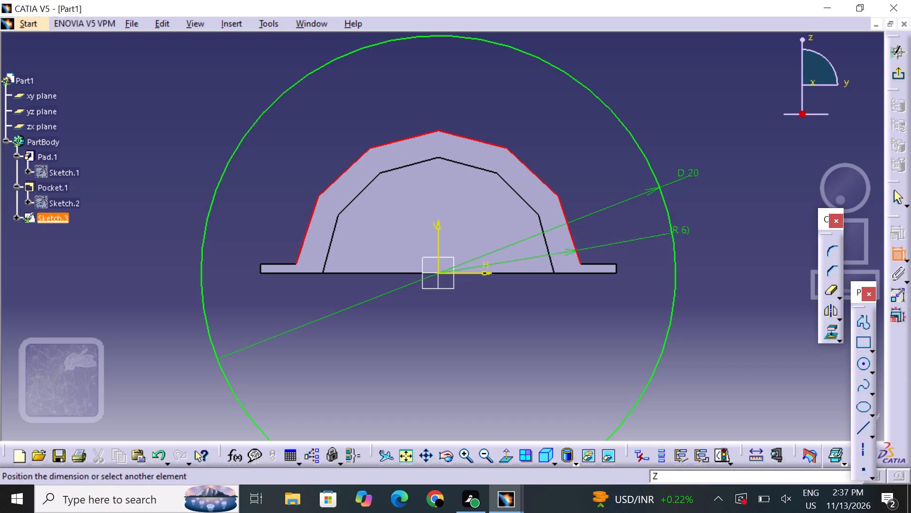
{"action": "left_click", "coordinate": [672, 231]}
{"action": "right_click", "coordinate": [644, 225]}
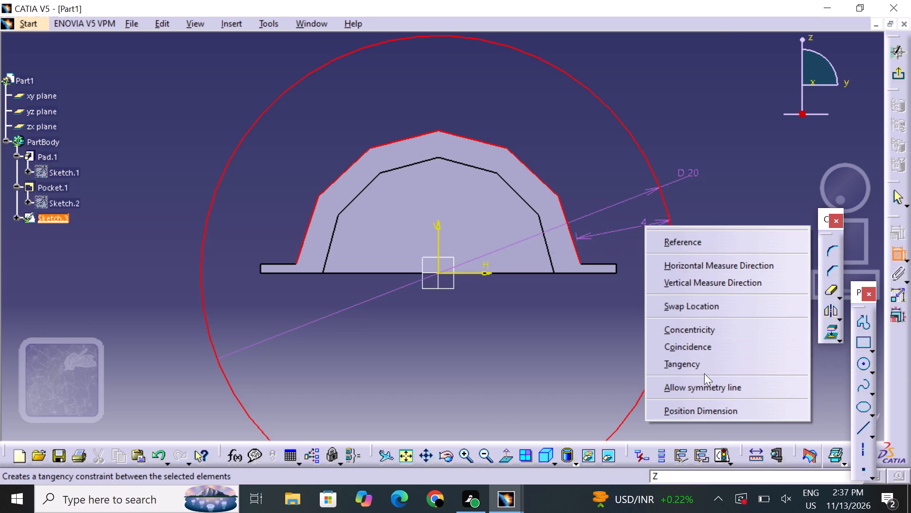
{"action": "left_click", "coordinate": [706, 367]}
{"action": "left_click", "coordinate": [721, 325]}
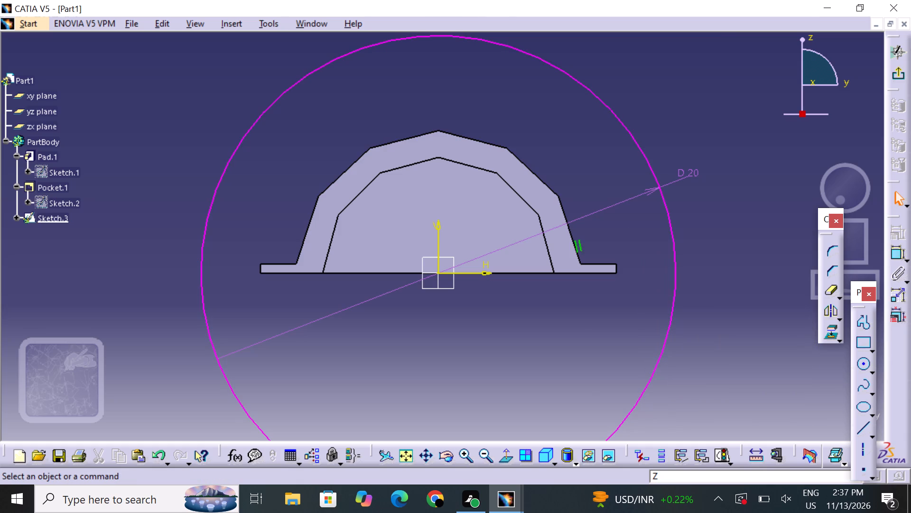
{"action": "middle_click_drag", "start_coordinate": [728, 284], "coordinate": [745, 266]}
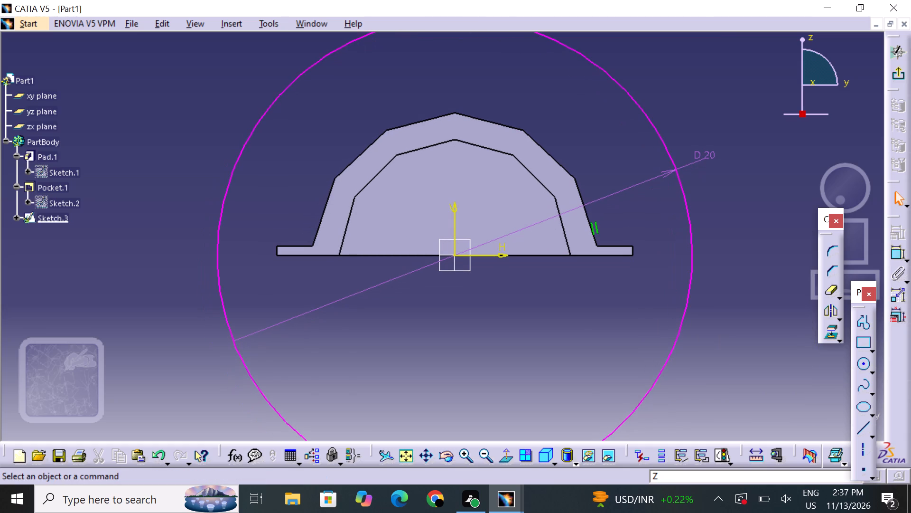
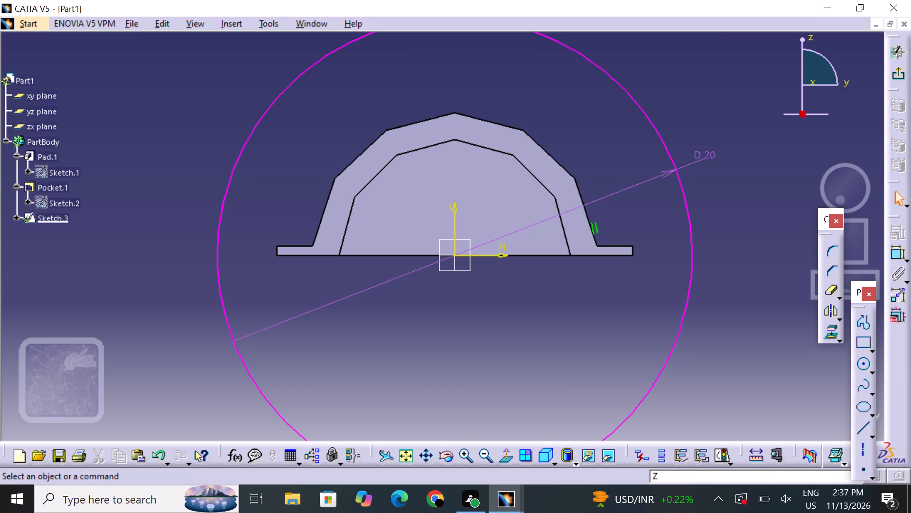
Undo the tangency constraint on the large origin-centred circle and delete the circle's diameter dimension.
{"action": "key", "text": "ctrl+z"}
{"action": "key", "text": "ctrl+z"}
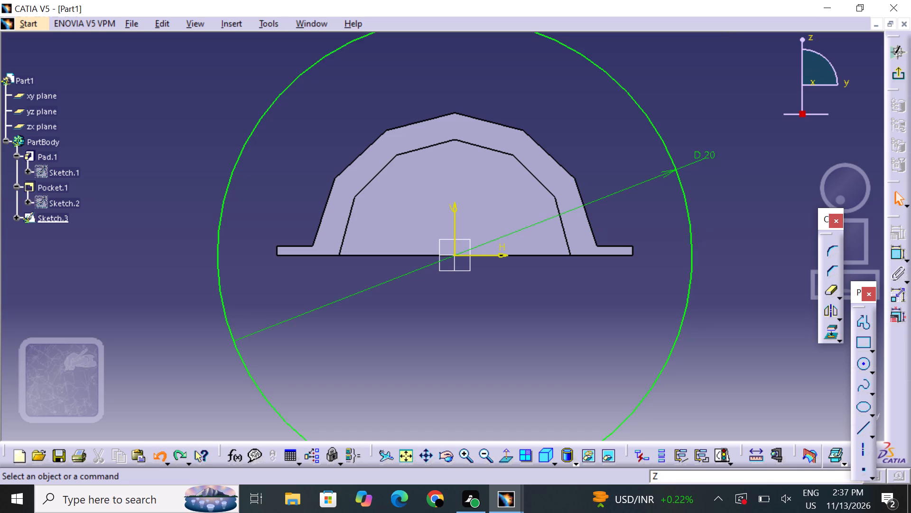
{"action": "left_click", "coordinate": [708, 150]}
{"action": "right_click", "coordinate": [708, 149]}
{"action": "left_click", "coordinate": [746, 344]}
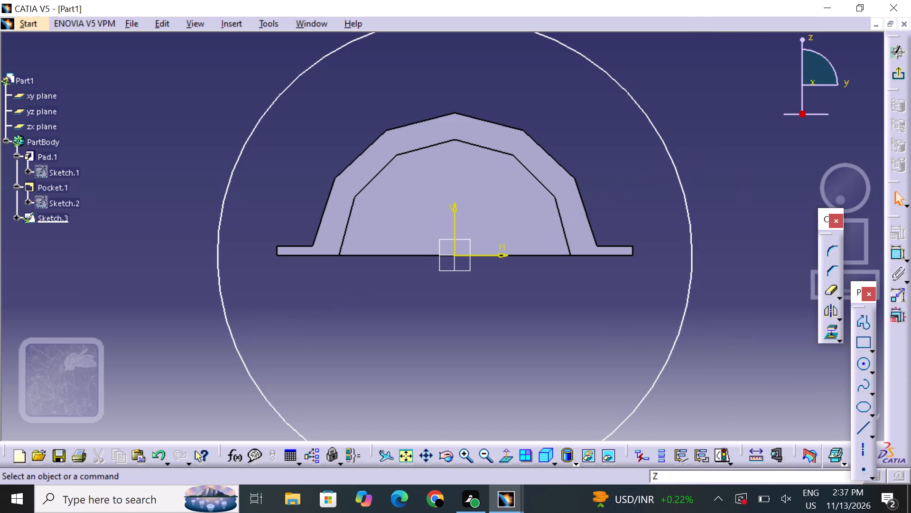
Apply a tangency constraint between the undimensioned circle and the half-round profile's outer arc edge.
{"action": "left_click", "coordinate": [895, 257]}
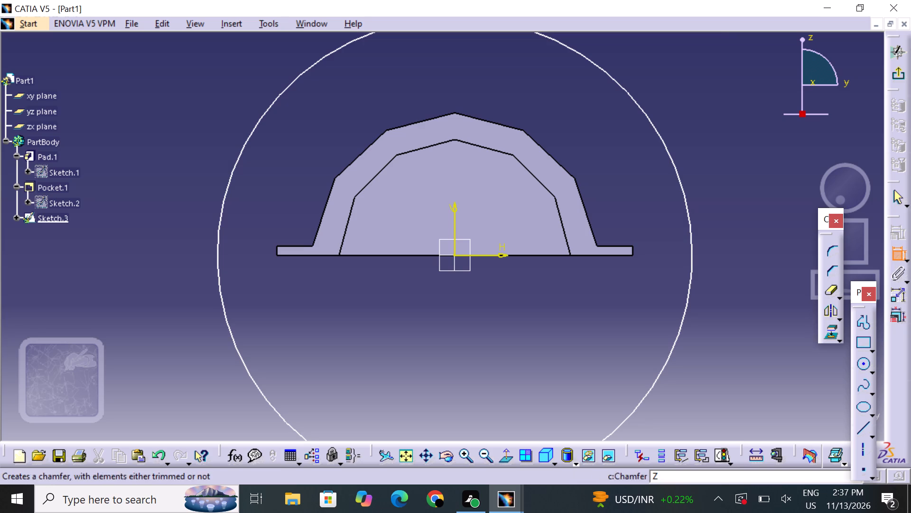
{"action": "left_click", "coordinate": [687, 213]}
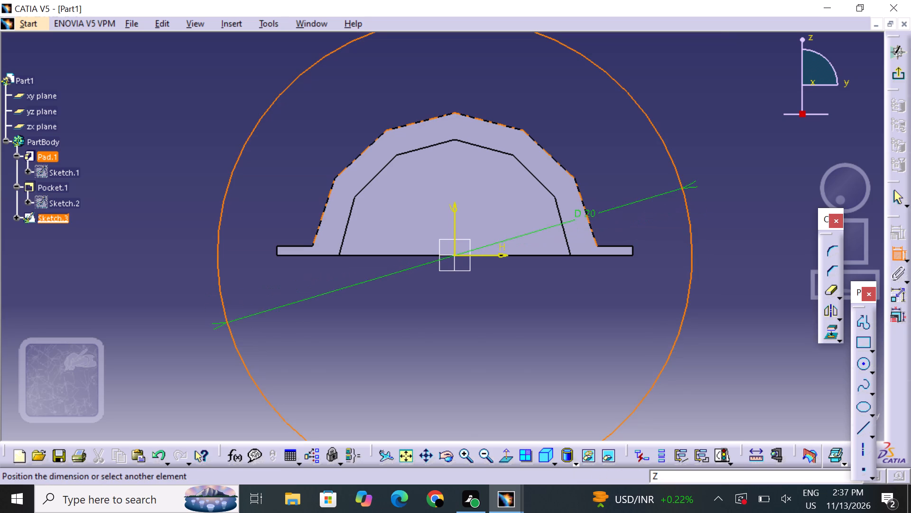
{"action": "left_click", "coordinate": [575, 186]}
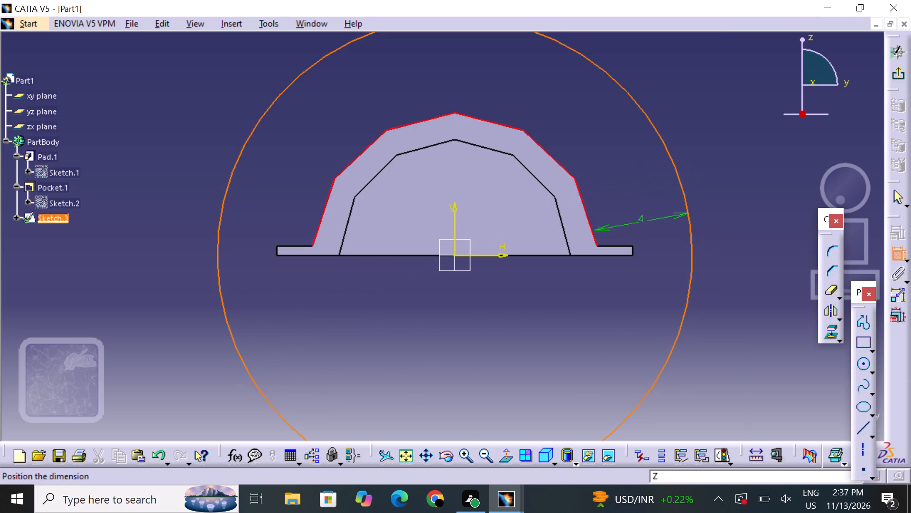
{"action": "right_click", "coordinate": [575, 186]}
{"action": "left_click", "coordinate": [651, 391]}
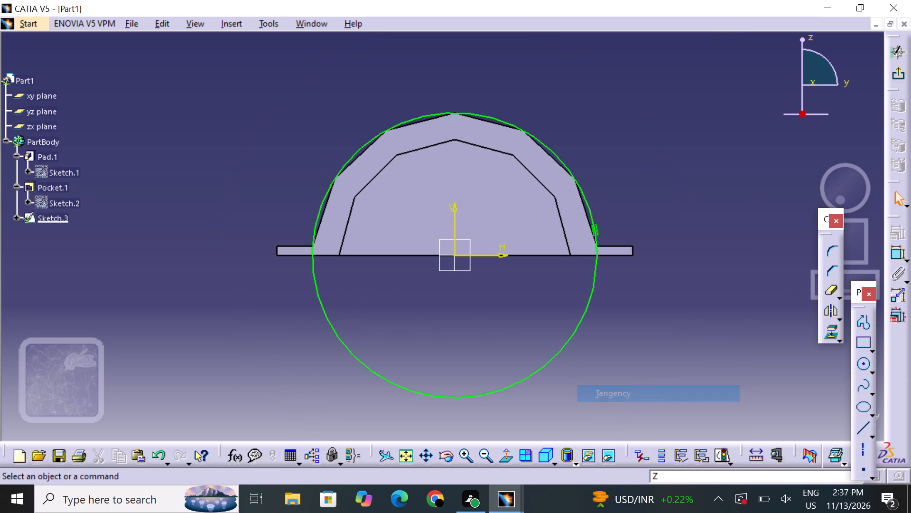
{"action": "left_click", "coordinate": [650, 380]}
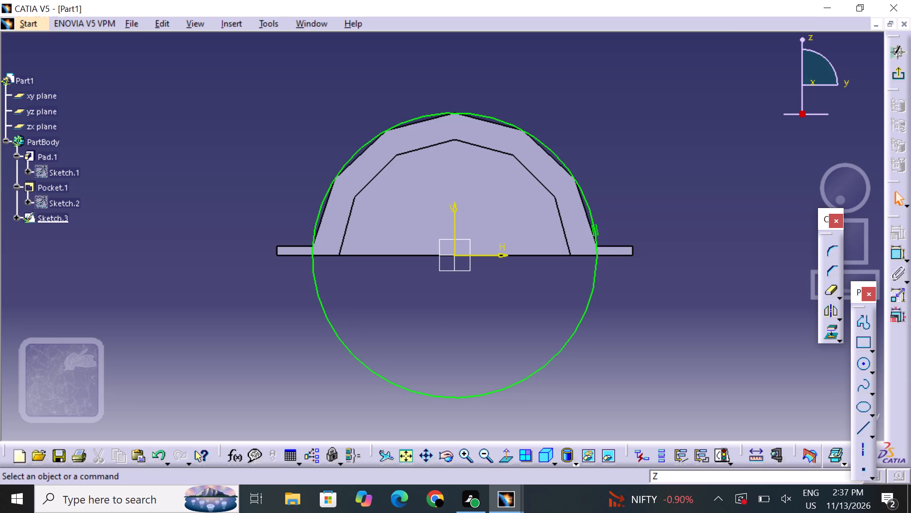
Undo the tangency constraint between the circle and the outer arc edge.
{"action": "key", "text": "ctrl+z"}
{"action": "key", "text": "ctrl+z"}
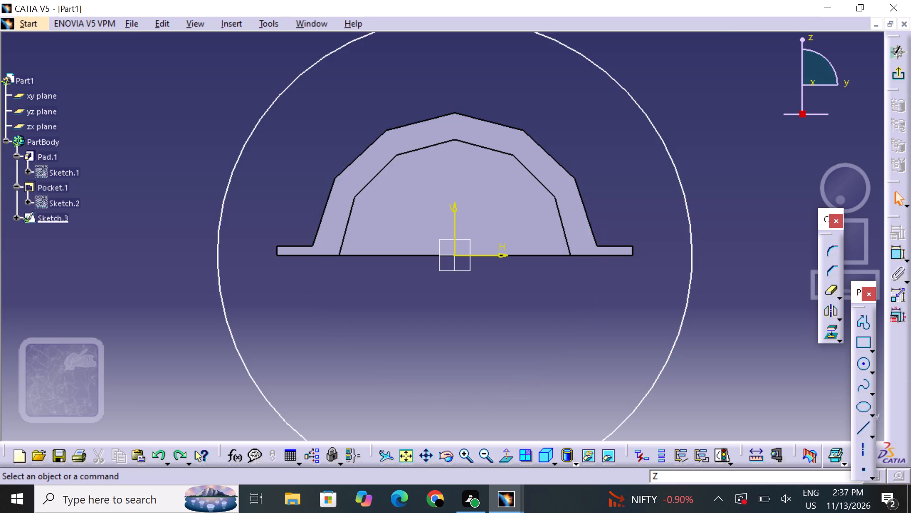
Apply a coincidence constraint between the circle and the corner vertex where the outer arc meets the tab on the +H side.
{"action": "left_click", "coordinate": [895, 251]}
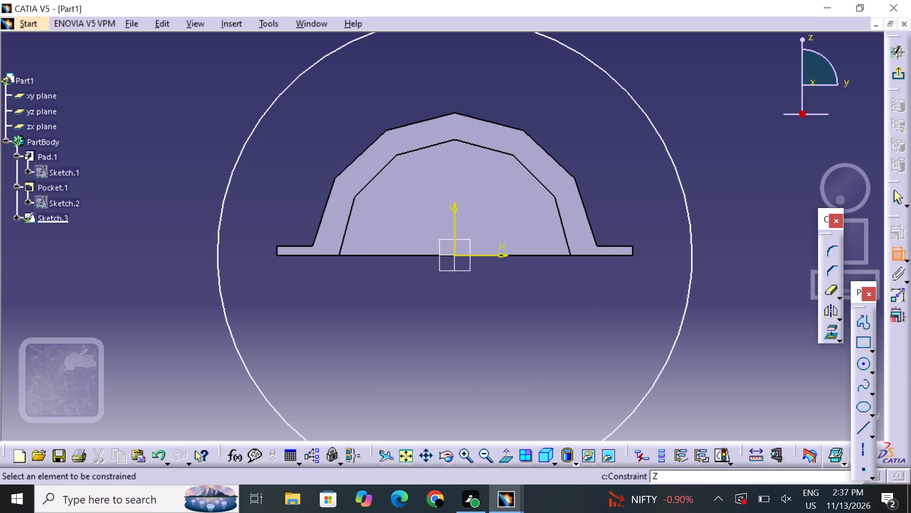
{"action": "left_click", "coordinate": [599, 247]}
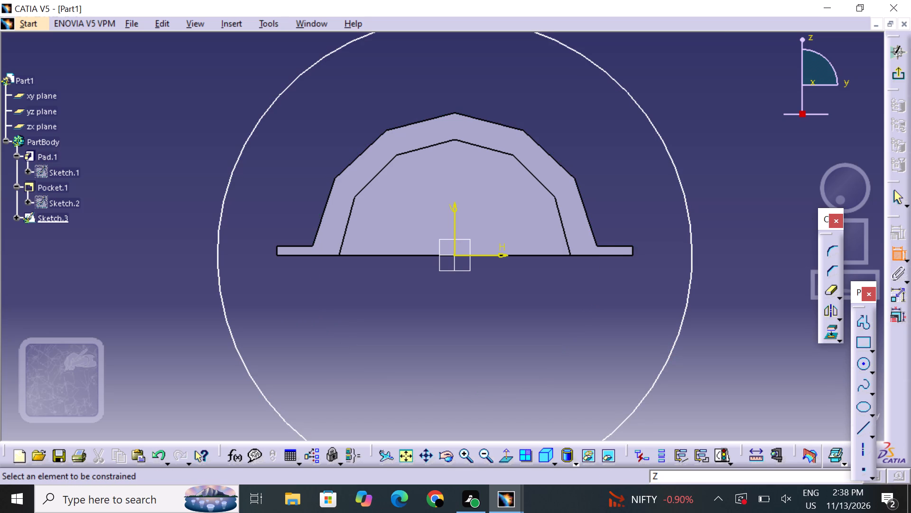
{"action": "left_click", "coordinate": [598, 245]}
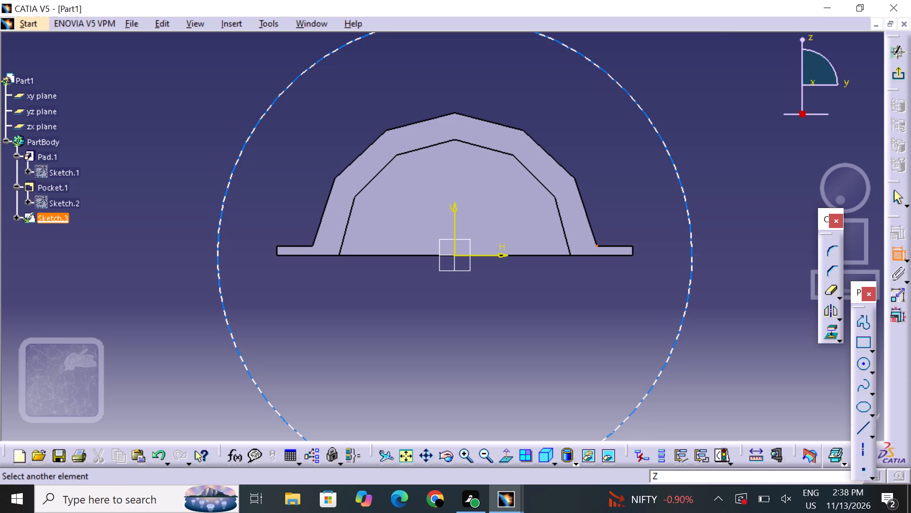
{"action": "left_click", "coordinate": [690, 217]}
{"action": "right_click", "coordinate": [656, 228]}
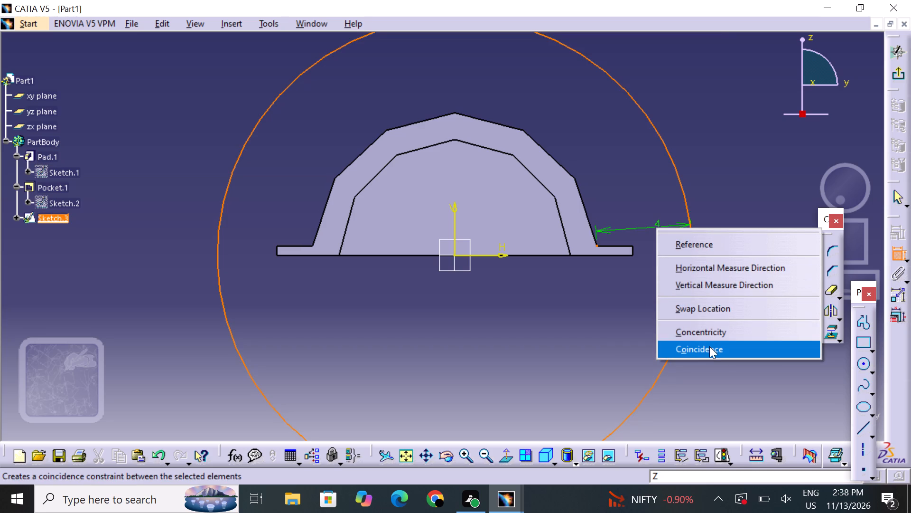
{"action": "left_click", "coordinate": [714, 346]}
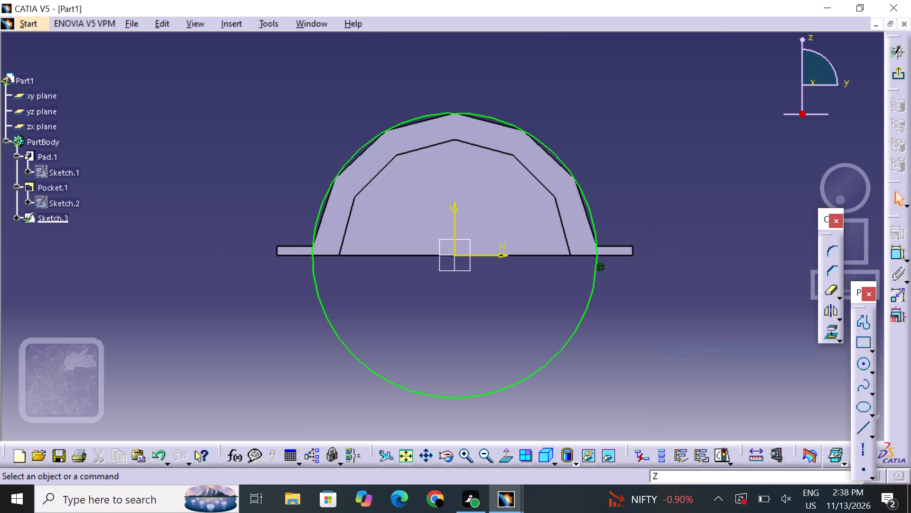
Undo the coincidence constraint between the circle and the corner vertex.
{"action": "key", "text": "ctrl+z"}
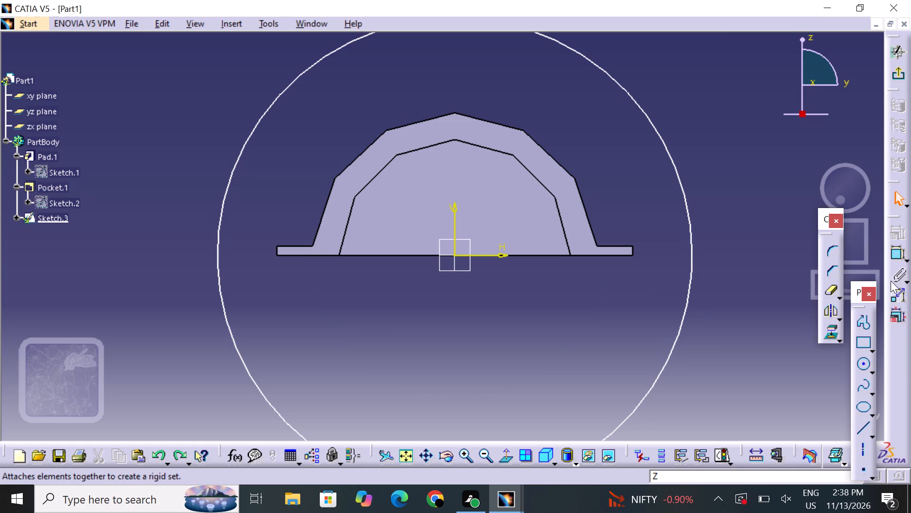
Apply a tangency constraint between the circle and the half-round profile's outer arc edge, starting from the arc edge.
{"action": "left_click", "coordinate": [897, 261]}
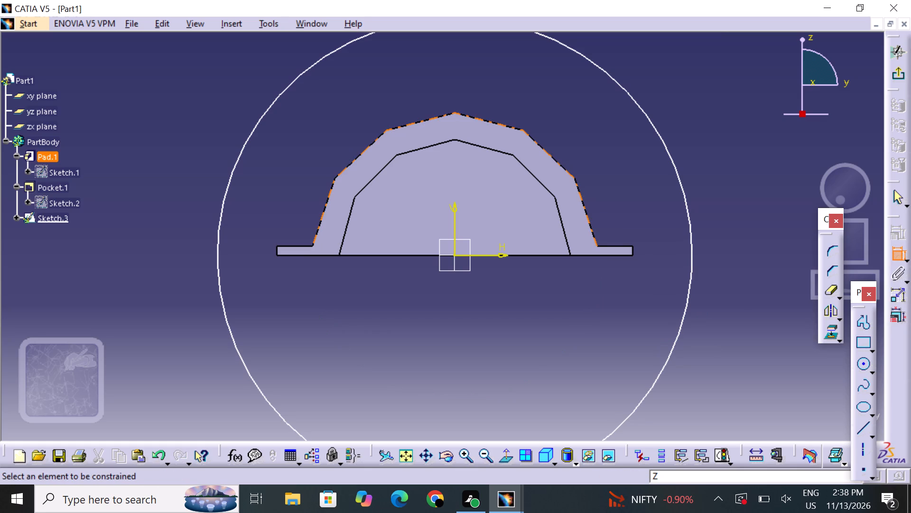
{"action": "left_click", "coordinate": [594, 240]}
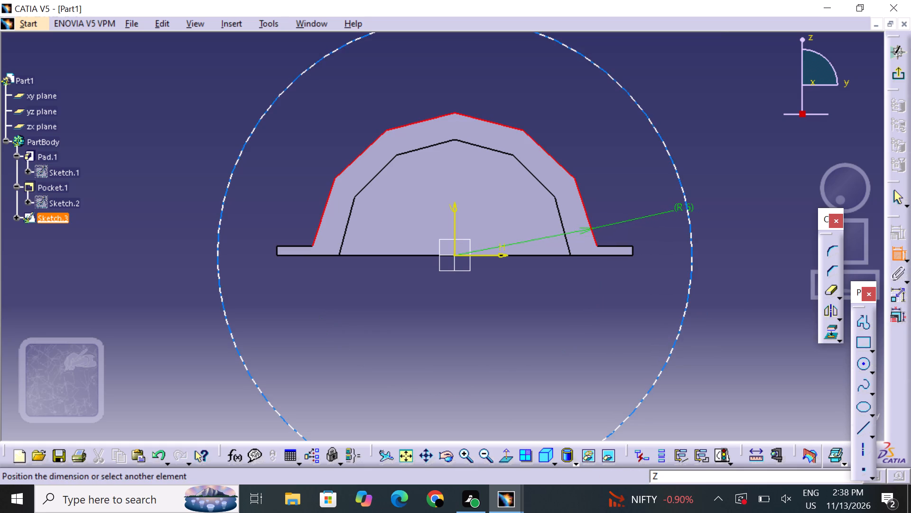
{"action": "left_click", "coordinate": [688, 210]}
{"action": "right_click", "coordinate": [657, 216]}
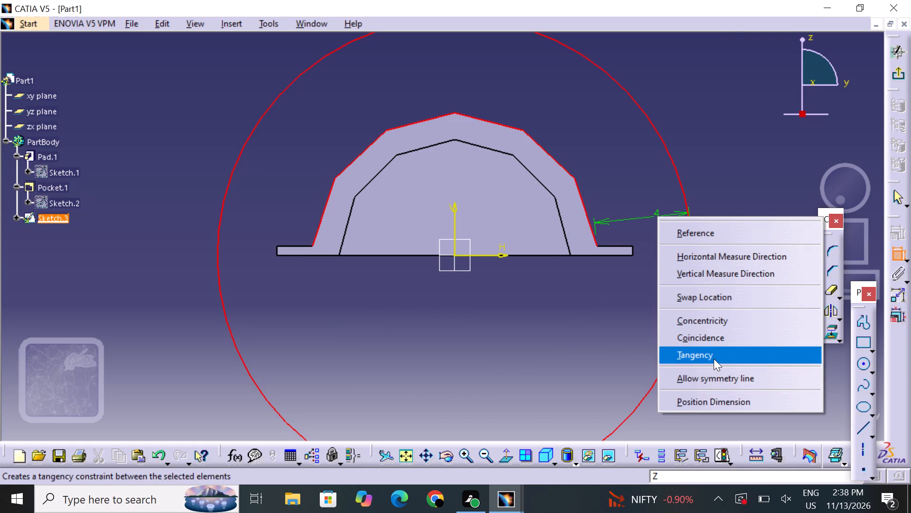
{"action": "left_click", "coordinate": [714, 358]}
{"action": "left_click", "coordinate": [708, 355]}
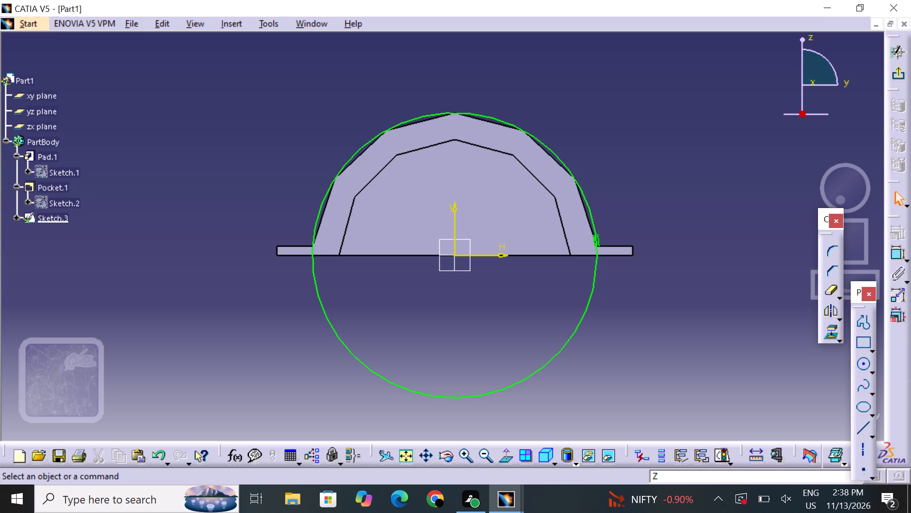
Examine from several angles how the constrained circle fits the half-round part's outer surface and tabs.
{"action": "middle_click_drag", "start_coordinate": [448, 281], "coordinate": [482, 275]}
{"action": "right_click", "coordinate": [457, 281]}
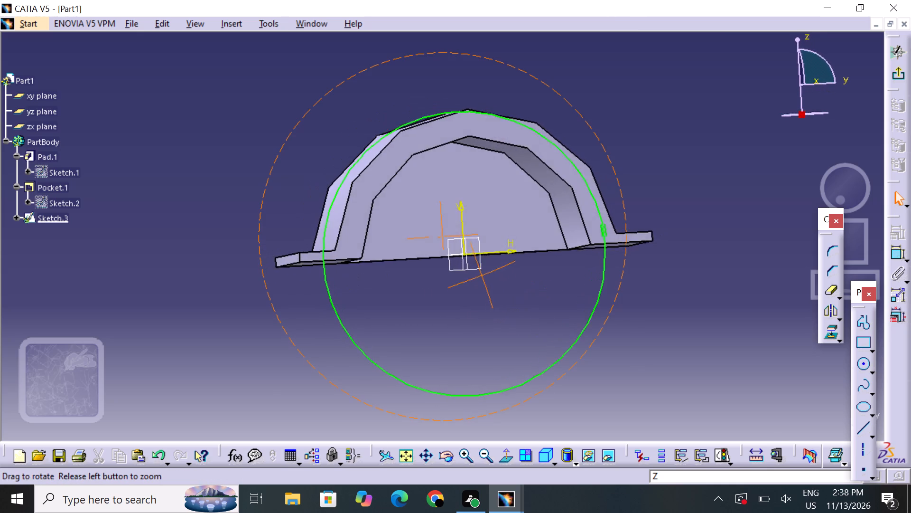
{"action": "middle_click_drag", "start_coordinate": [482, 275], "coordinate": [476, 263]}
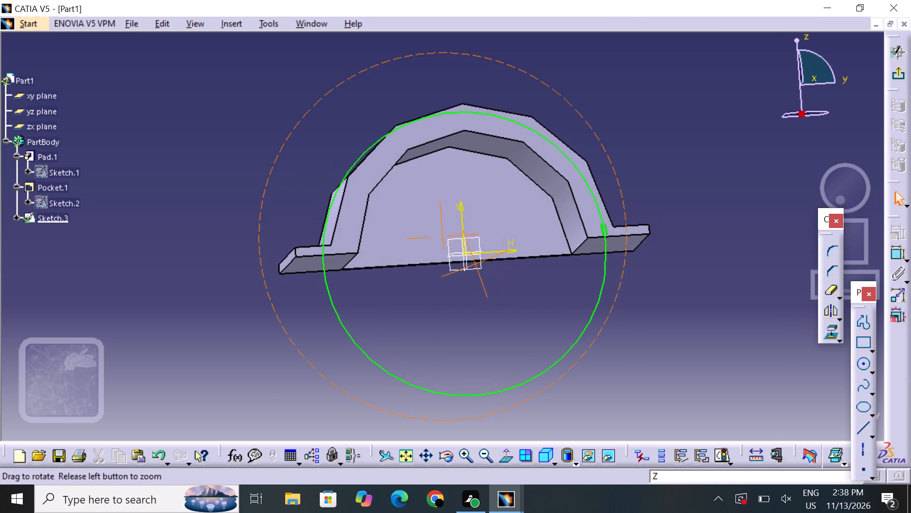
{"action": "middle_click_drag", "start_coordinate": [476, 263], "coordinate": [462, 284]}
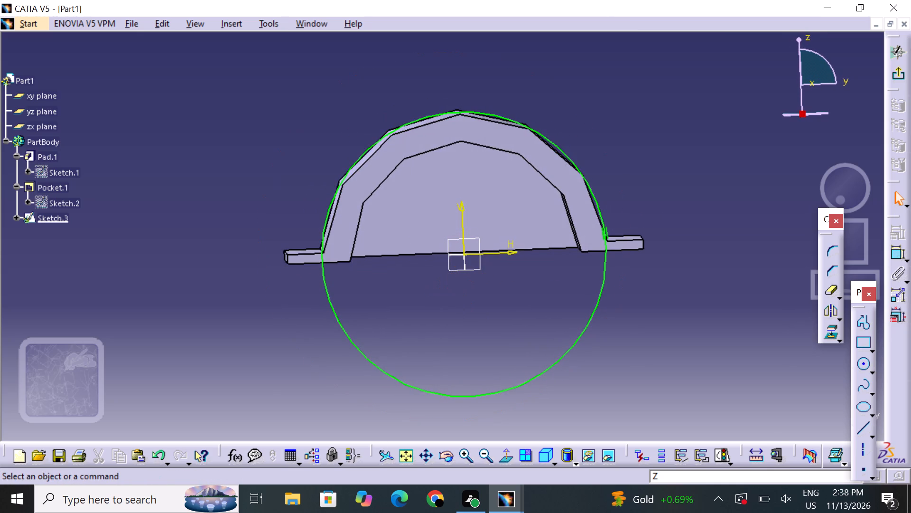
{"action": "middle_click_drag", "start_coordinate": [461, 282], "coordinate": [460, 277]}
{"action": "right_click_drag", "start_coordinate": [461, 282], "coordinate": [460, 277]}
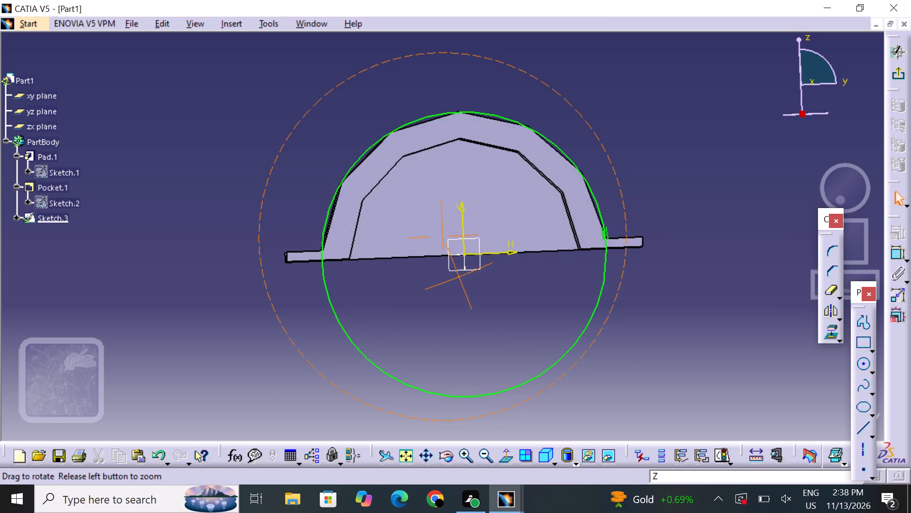
{"action": "middle_click_drag", "start_coordinate": [460, 277], "coordinate": [460, 273]}
{"action": "right_click_drag", "start_coordinate": [460, 277], "coordinate": [460, 273]}
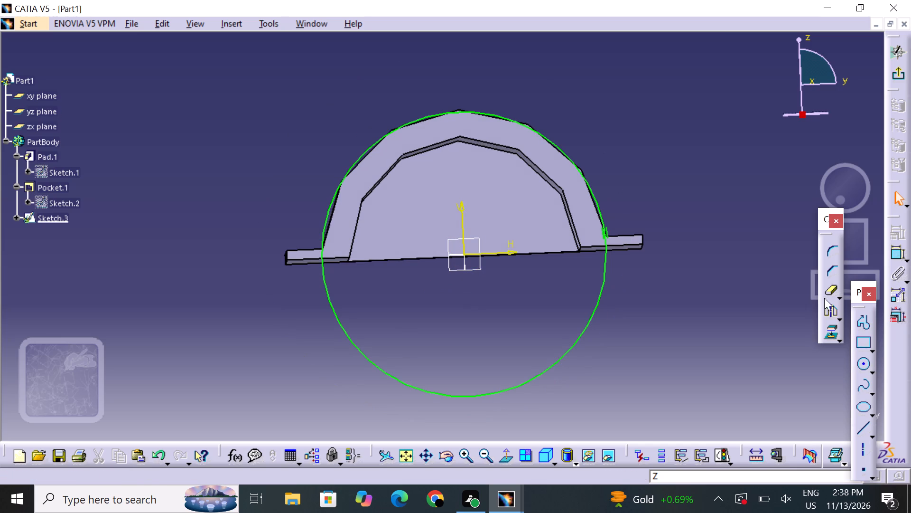
{"action": "middle_click_drag", "start_coordinate": [797, 272], "coordinate": [727, 297]}
{"action": "right_click_drag", "start_coordinate": [755, 278], "coordinate": [727, 297]}
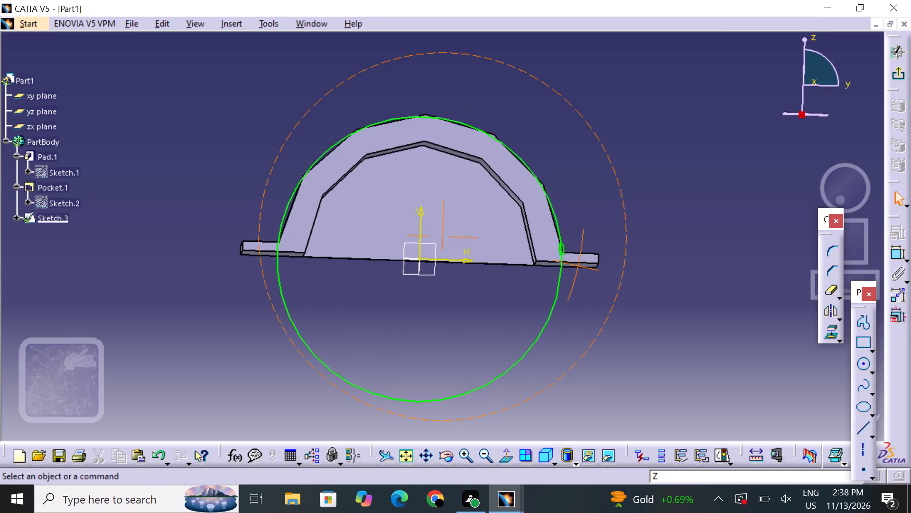
{"action": "right_click_drag", "start_coordinate": [727, 297], "coordinate": [723, 303]}
{"action": "middle_click_drag", "start_coordinate": [727, 297], "coordinate": [723, 303]}
{"action": "middle_click_drag", "start_coordinate": [628, 211], "coordinate": [658, 175]}
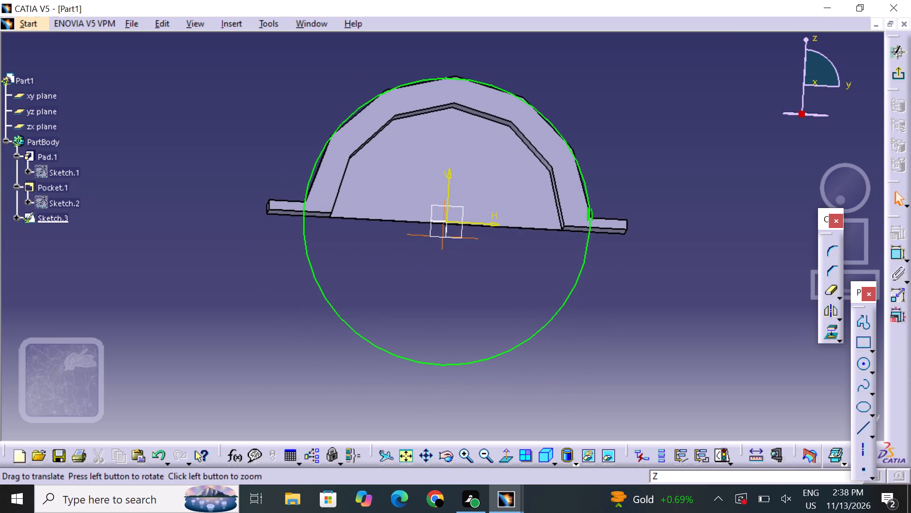
{"action": "middle_click_drag", "start_coordinate": [492, 59], "coordinate": [502, 56]}
{"action": "right_click_drag", "start_coordinate": [492, 59], "coordinate": [502, 56]}
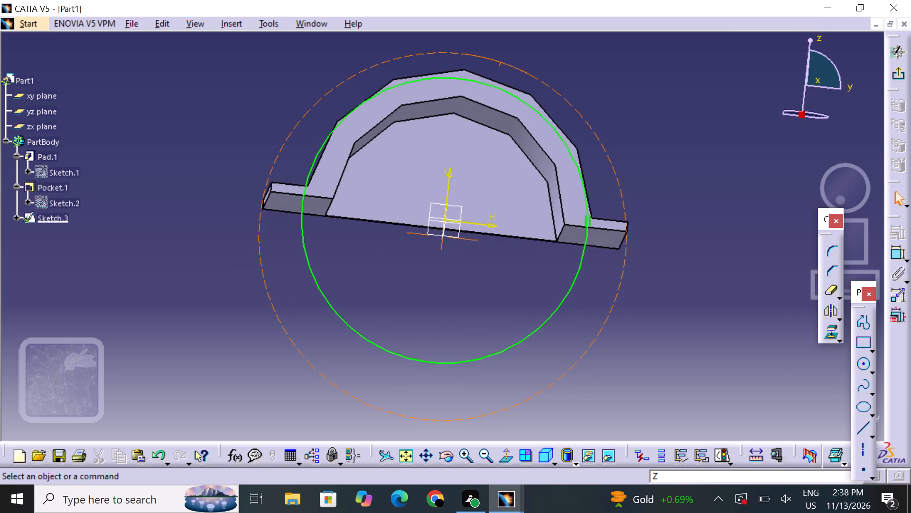
{"action": "middle_click_drag", "start_coordinate": [502, 56], "coordinate": [501, 66]}
{"action": "right_click_drag", "start_coordinate": [502, 56], "coordinate": [501, 66]}
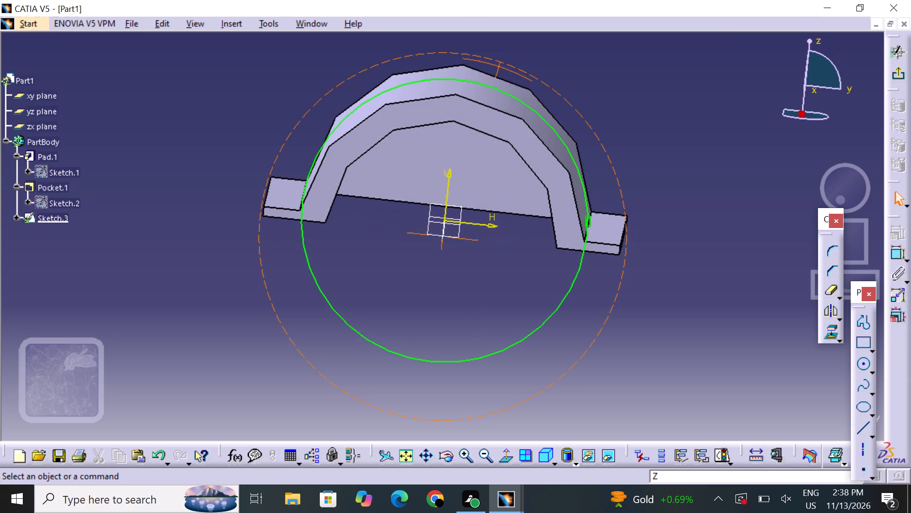
{"action": "middle_click_drag", "start_coordinate": [501, 66], "coordinate": [502, 66]}
{"action": "right_click_drag", "start_coordinate": [501, 66], "coordinate": [502, 66]}
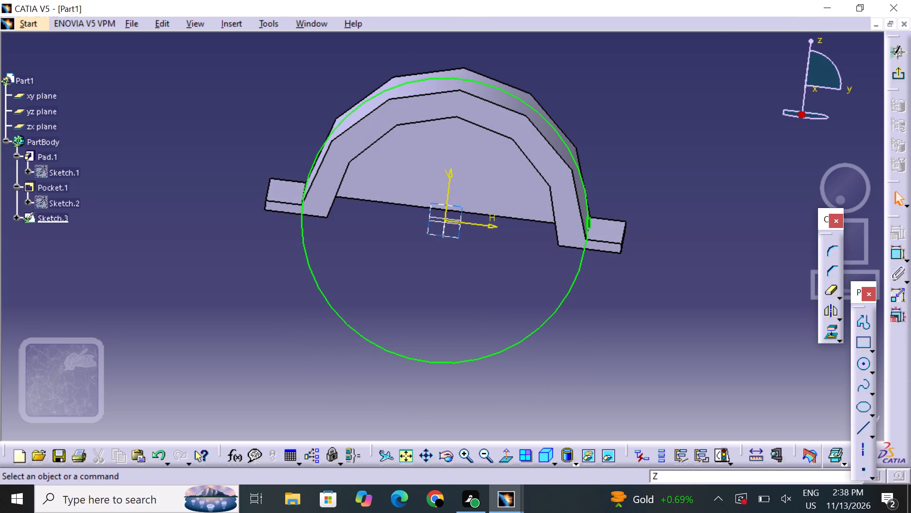
{"action": "middle_click_drag", "start_coordinate": [180, 139], "coordinate": [195, 148]}
{"action": "right_click_drag", "start_coordinate": [179, 139], "coordinate": [195, 148]}
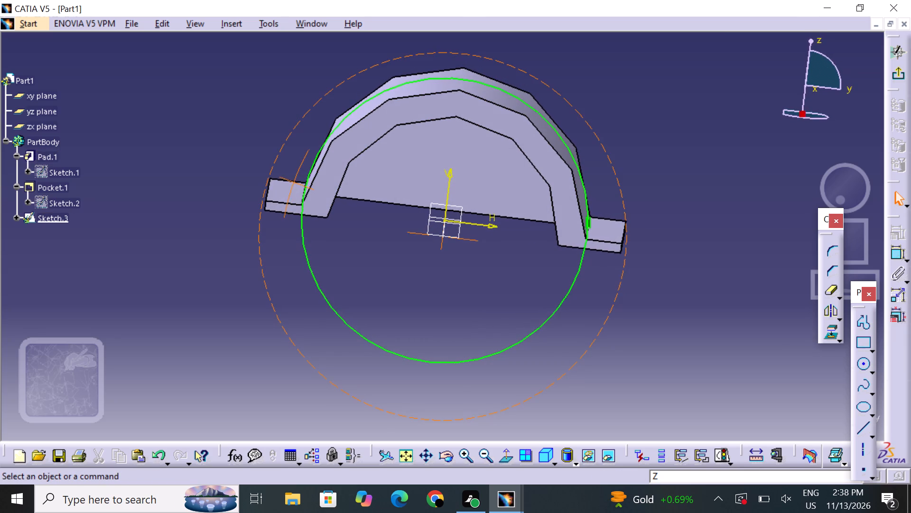
{"action": "right_click_drag", "start_coordinate": [195, 148], "coordinate": [209, 164]}
{"action": "middle_click_drag", "start_coordinate": [195, 148], "coordinate": [209, 164]}
{"action": "middle_click_drag", "start_coordinate": [466, 260], "coordinate": [467, 254]}
{"action": "right_click_drag", "start_coordinate": [467, 256], "coordinate": [467, 254]}
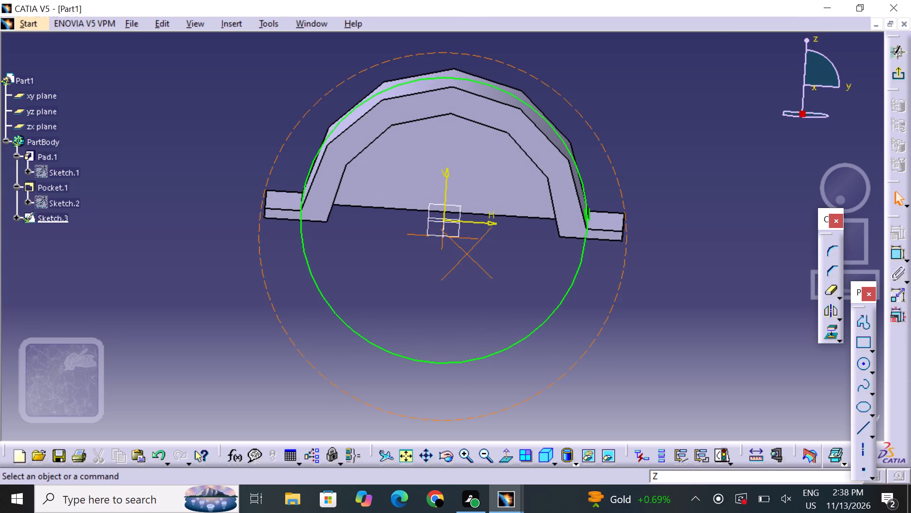
{"action": "middle_click_drag", "start_coordinate": [467, 254], "coordinate": [437, 237]}
{"action": "right_click_drag", "start_coordinate": [467, 254], "coordinate": [437, 237]}
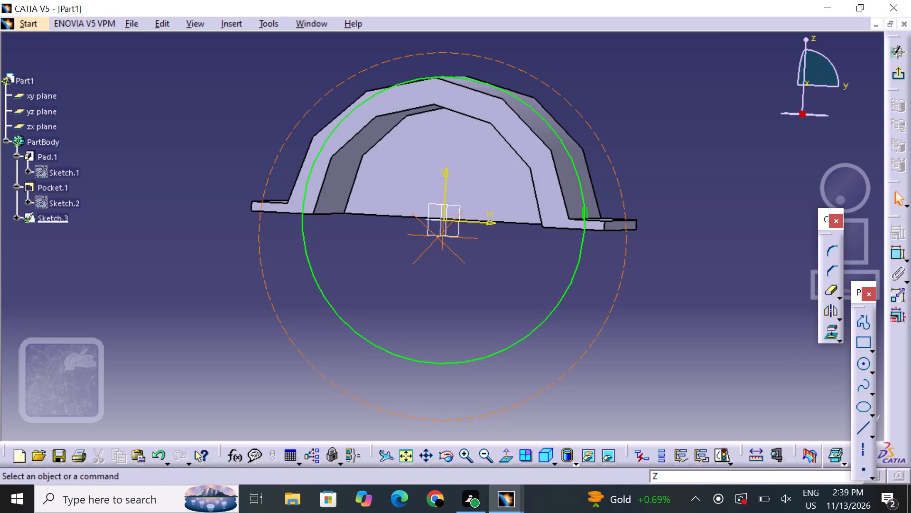
{"action": "middle_click_drag", "start_coordinate": [437, 237], "coordinate": [460, 238]}
{"action": "right_click_drag", "start_coordinate": [437, 237], "coordinate": [460, 238]}
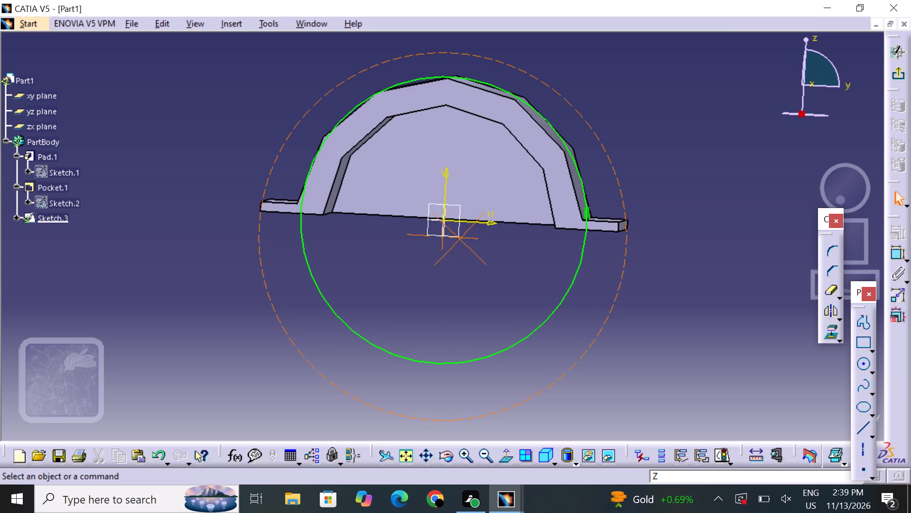
{"action": "middle_click_drag", "start_coordinate": [460, 238], "coordinate": [463, 237]}
{"action": "right_click_drag", "start_coordinate": [460, 238], "coordinate": [463, 237]}
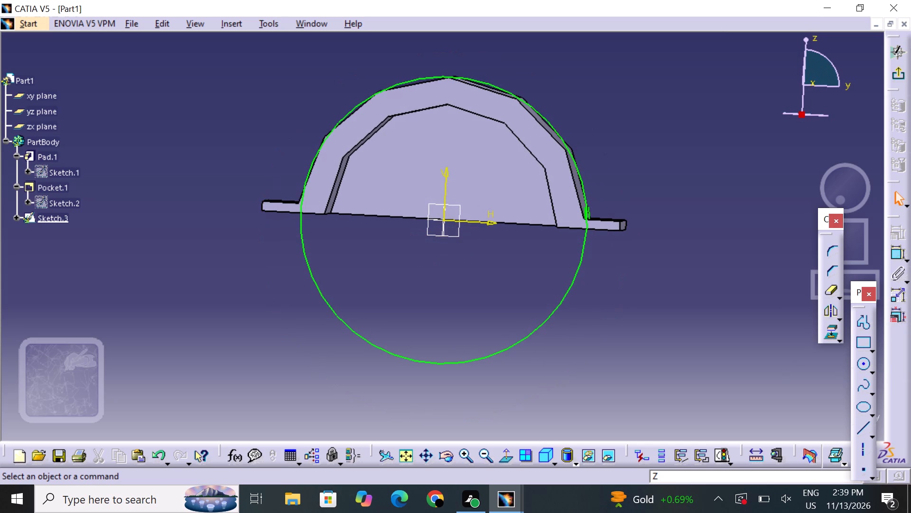
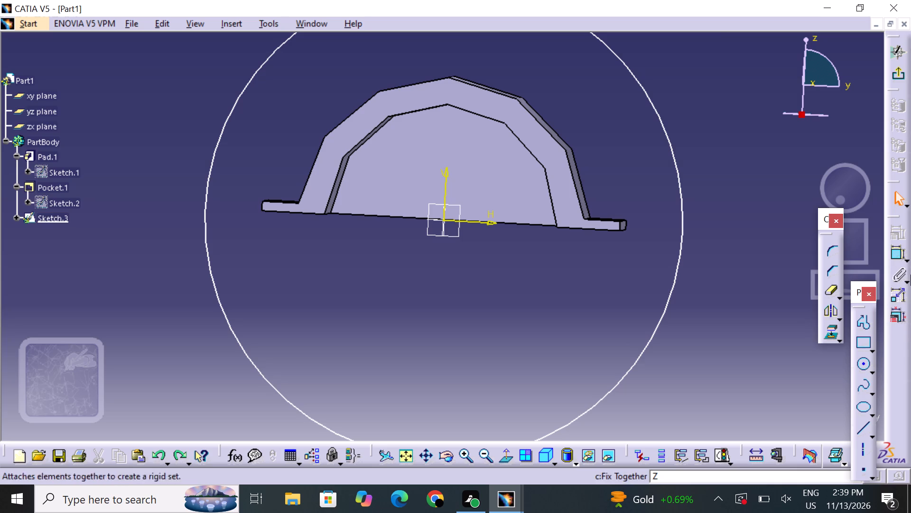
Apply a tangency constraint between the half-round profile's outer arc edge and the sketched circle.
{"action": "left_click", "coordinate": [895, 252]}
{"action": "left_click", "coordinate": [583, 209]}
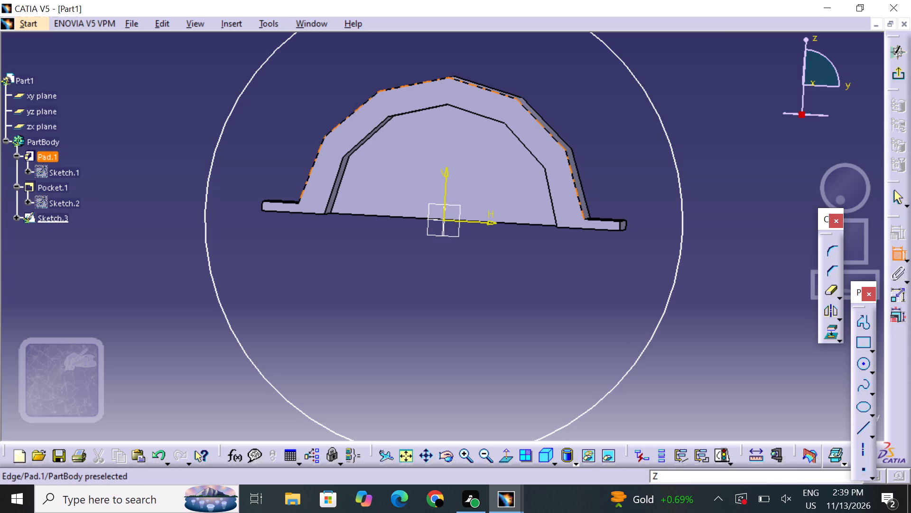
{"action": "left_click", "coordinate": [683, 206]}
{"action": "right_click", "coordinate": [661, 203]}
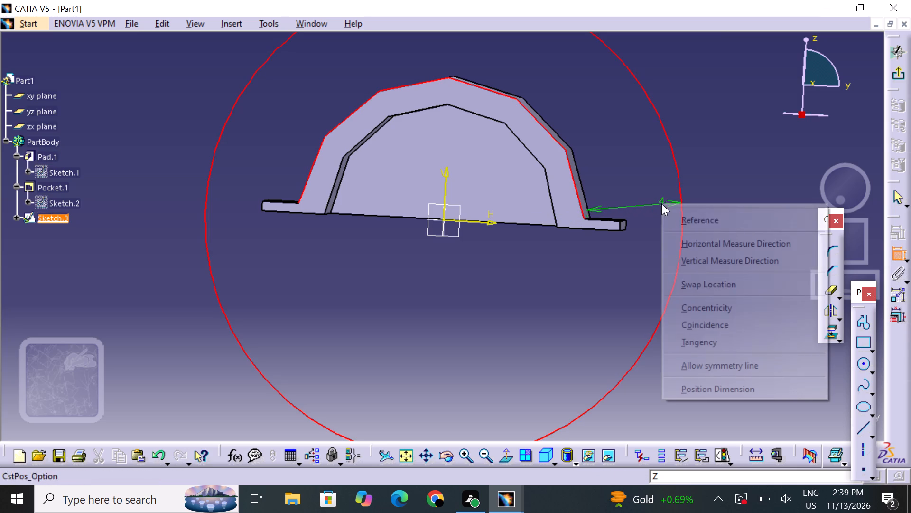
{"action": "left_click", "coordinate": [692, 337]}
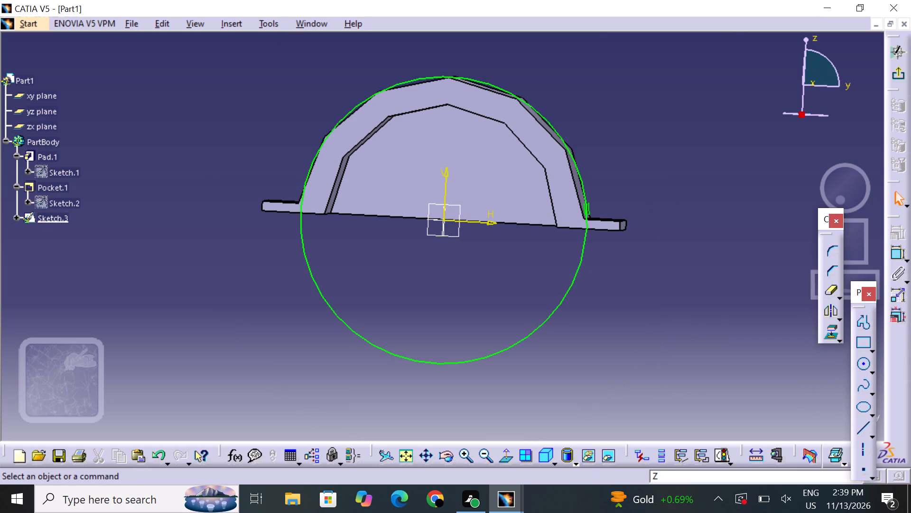
Delete the sketched circle around the half-round part.
{"action": "middle_click_drag", "start_coordinate": [498, 297], "coordinate": [510, 304]}
{"action": "right_click_drag", "start_coordinate": [503, 301], "coordinate": [510, 304]}
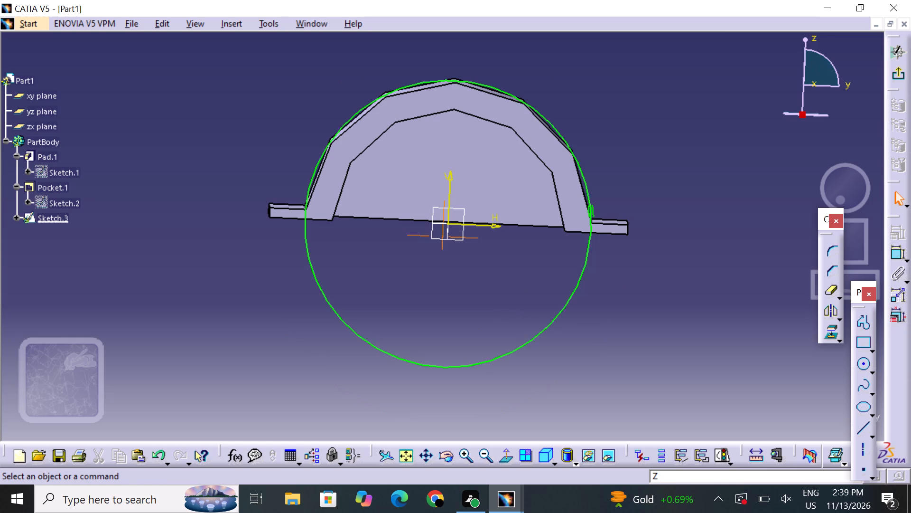
{"action": "left_click", "coordinate": [485, 451]}
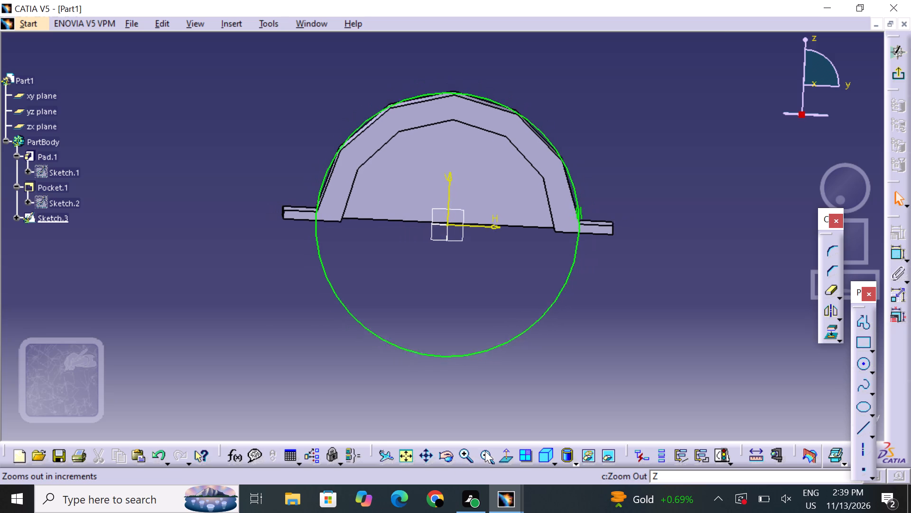
{"action": "left_click", "coordinate": [485, 451]}
{"action": "left_click", "coordinate": [462, 454]}
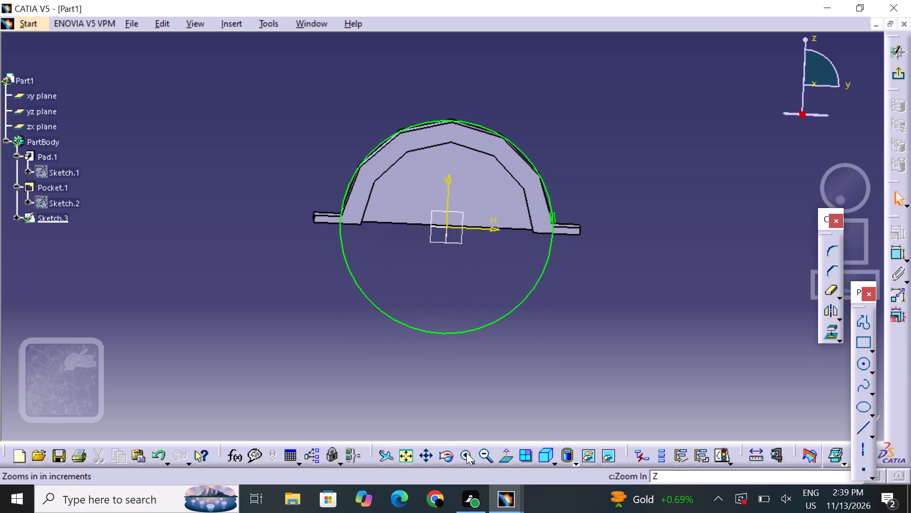
{"action": "left_click", "coordinate": [492, 324]}
{"action": "right_click", "coordinate": [492, 323]}
{"action": "left_click", "coordinate": [522, 294]}
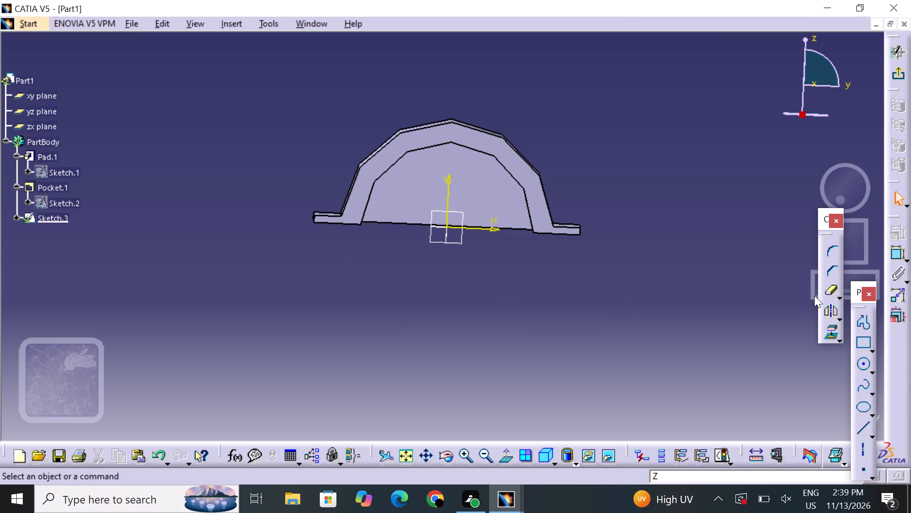
Sketch a circle of about 40 mm diameter centred at H -10, V 0, passing through H 10, V 0.
{"action": "left_click", "coordinate": [863, 363]}
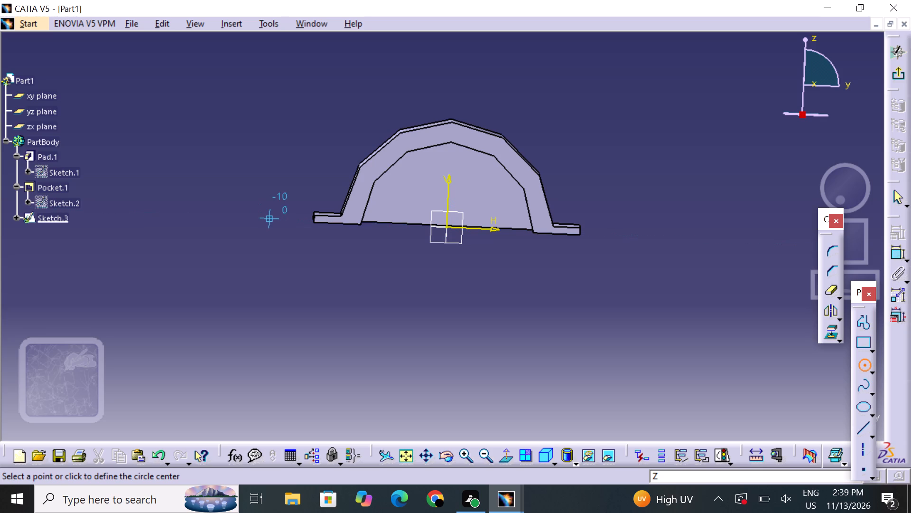
{"action": "left_click", "coordinate": [325, 228]}
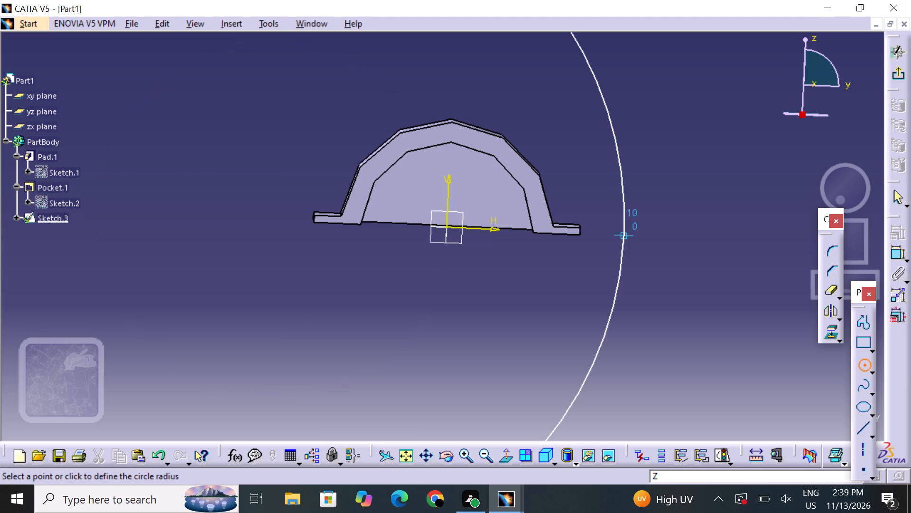
{"action": "left_click", "coordinate": [541, 211]}
{"action": "left_click", "coordinate": [558, 304]}
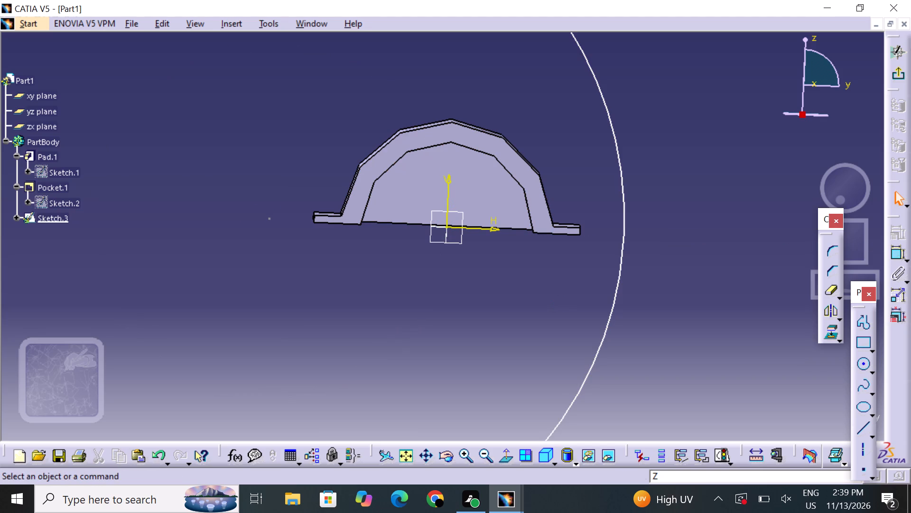
Dimension the new circle and set its diameter to 20 mm.
{"action": "left_click", "coordinate": [902, 246]}
{"action": "left_click", "coordinate": [620, 196]}
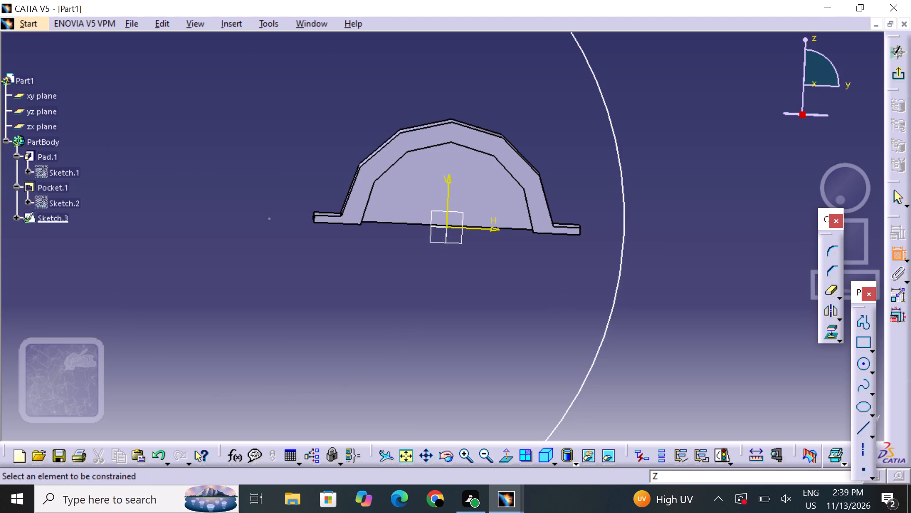
{"action": "left_click", "coordinate": [623, 196]}
{"action": "right_click", "coordinate": [648, 191]}
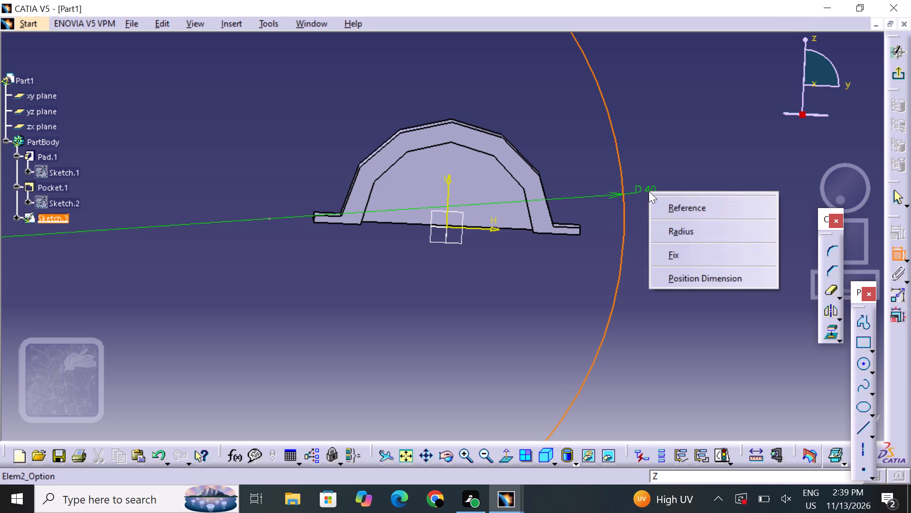
{"action": "double_click", "coordinate": [649, 190]}
{"action": "double_click", "coordinate": [649, 189]}
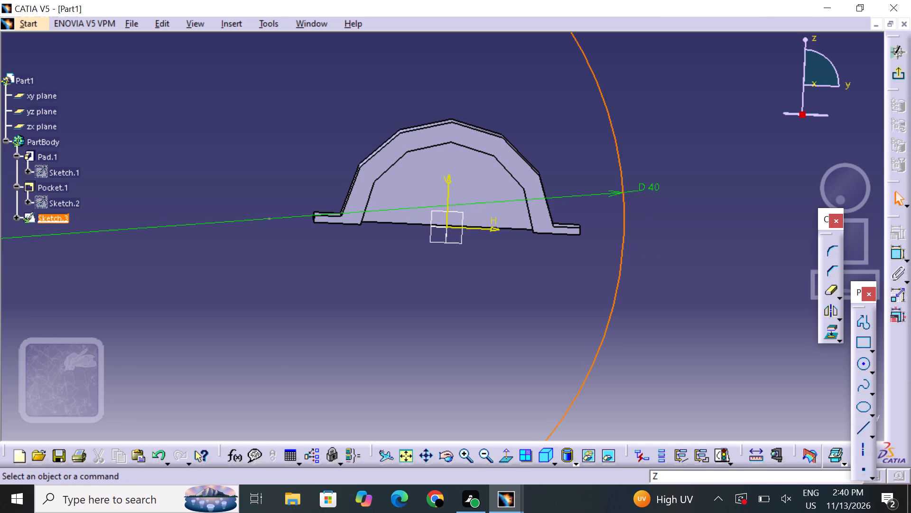
{"action": "double_click", "coordinate": [653, 184]}
{"action": "key", "text": "BackSpace"}
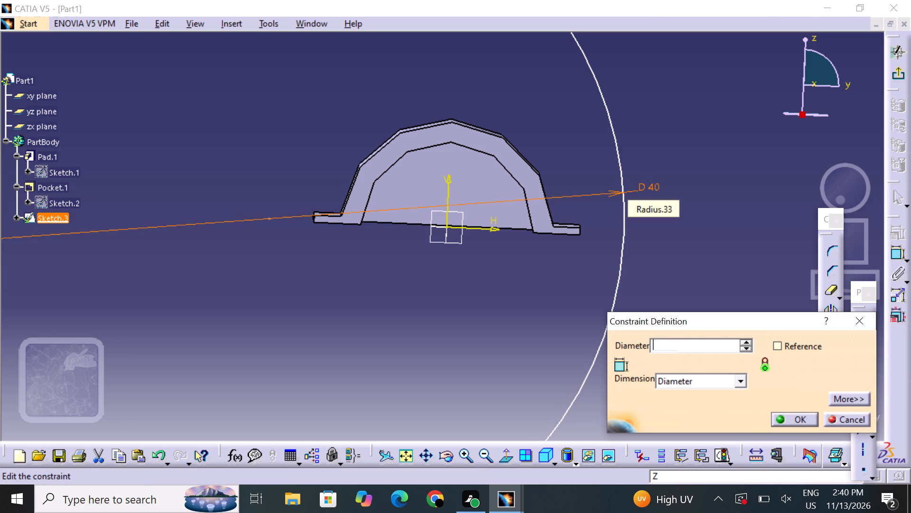
{"action": "type", "text": "20"}
{"action": "key", "text": "Return"}
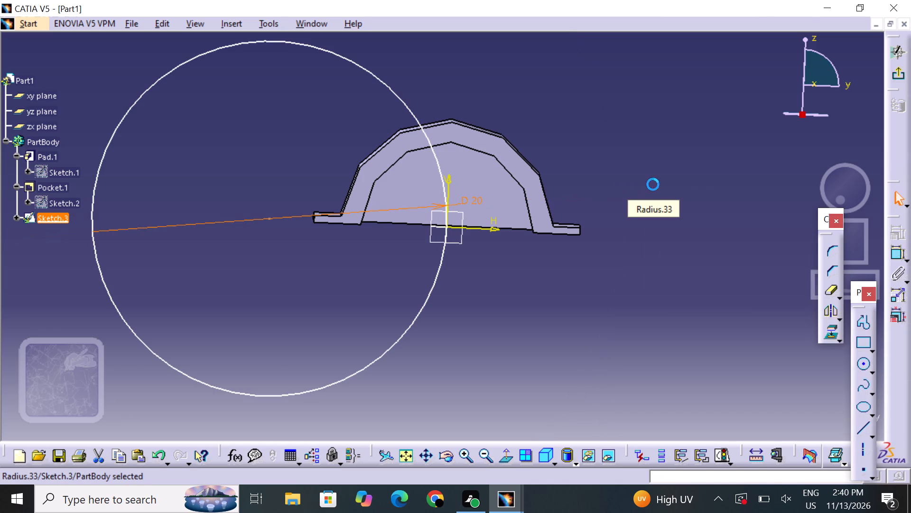
{"action": "left_click", "coordinate": [651, 214]}
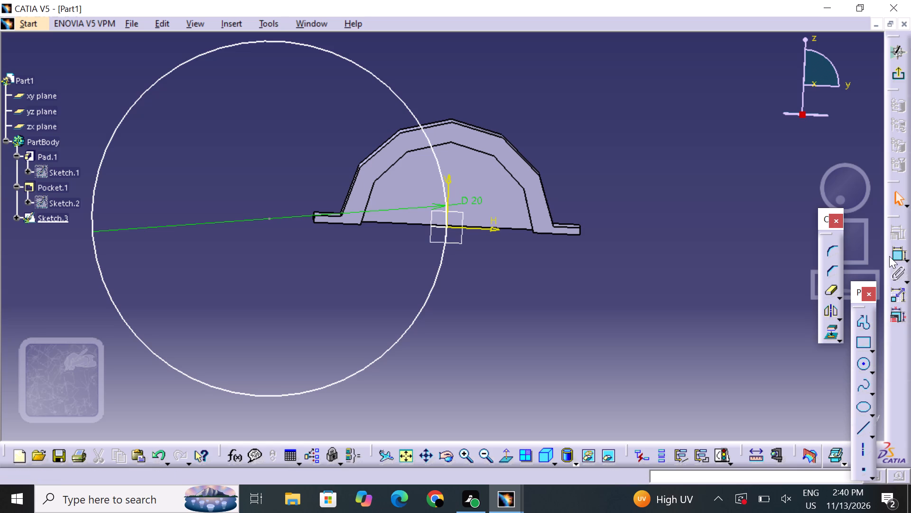
Apply a tangency constraint between the 20 mm circle and the half-round profile's outer arc edge on the +H side.
{"action": "left_click", "coordinate": [889, 256]}
{"action": "left_click", "coordinate": [444, 256]}
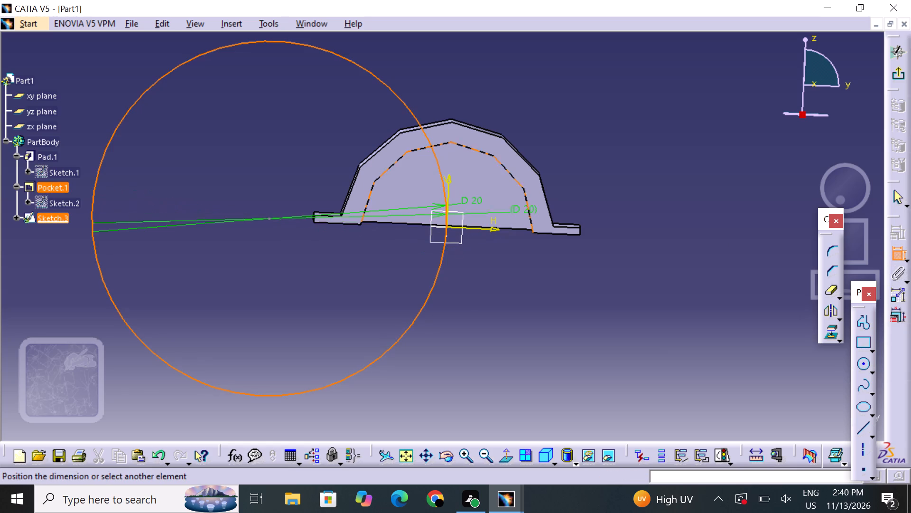
{"action": "left_click", "coordinate": [549, 214]}
{"action": "right_click", "coordinate": [550, 214]}
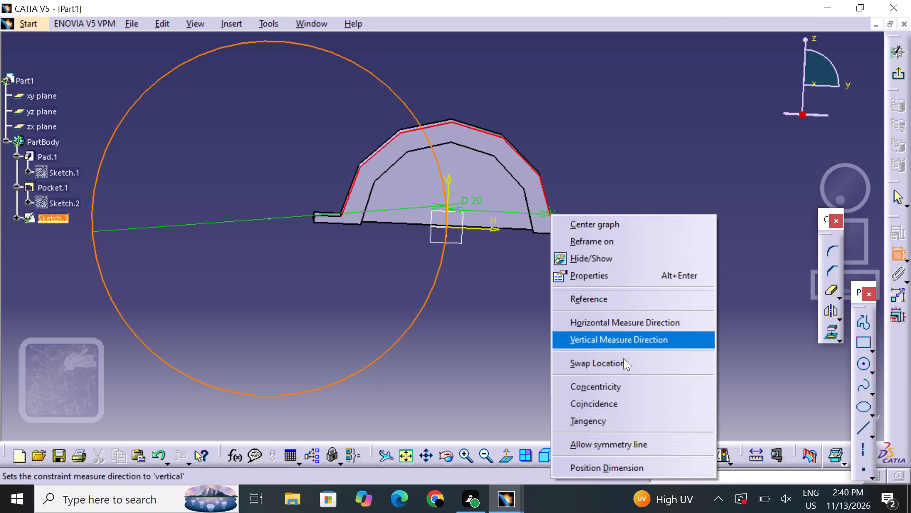
{"action": "left_click", "coordinate": [625, 421]}
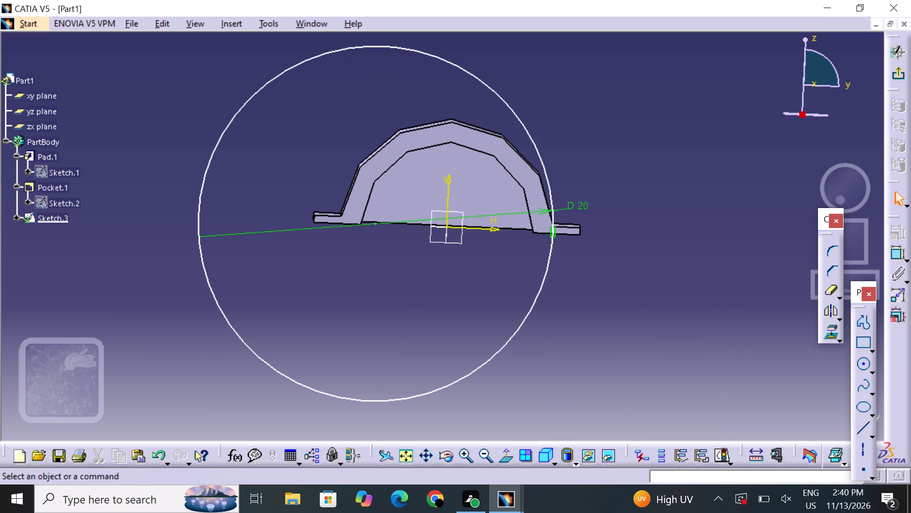
Sketch a vertical line about 20 mm long at H -10, crossing the circle on the part's -H side.
{"action": "middle_click_drag", "start_coordinate": [613, 305], "coordinate": [631, 350]}
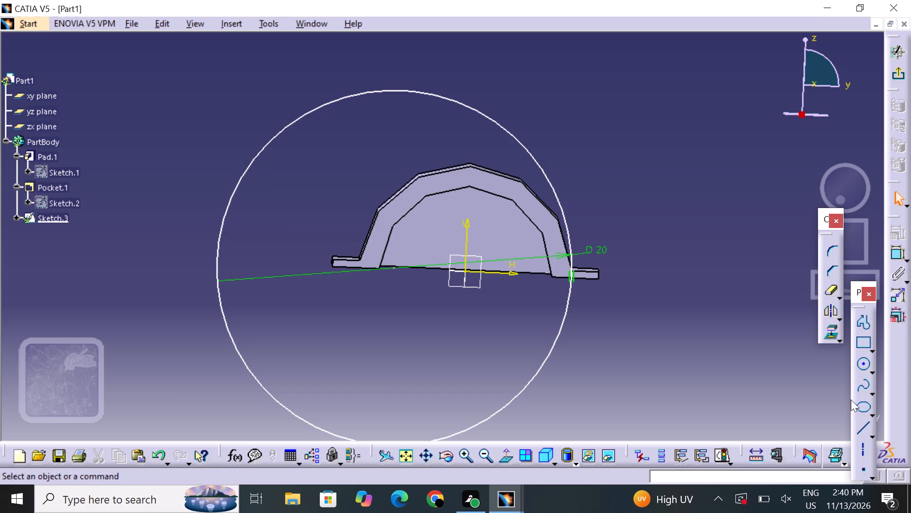
{"action": "left_click", "coordinate": [863, 427]}
{"action": "left_click", "coordinate": [313, 60]}
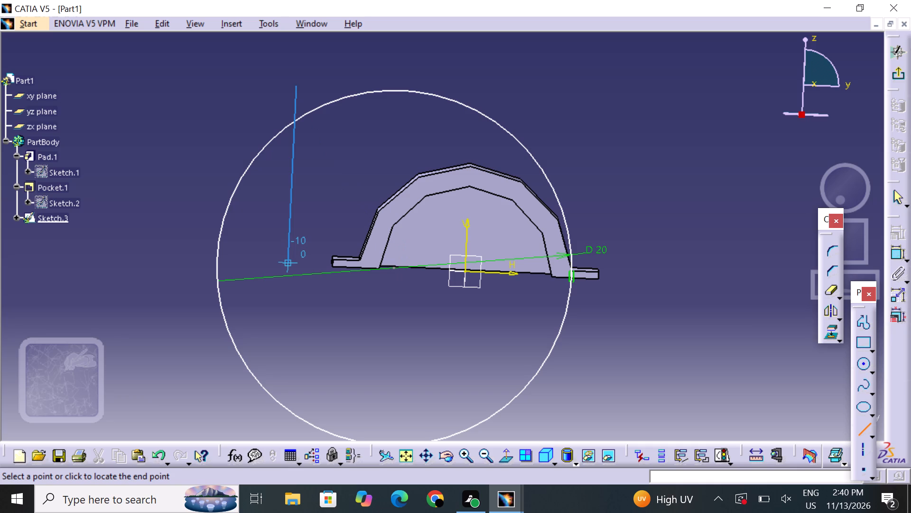
{"action": "left_click", "coordinate": [293, 355]}
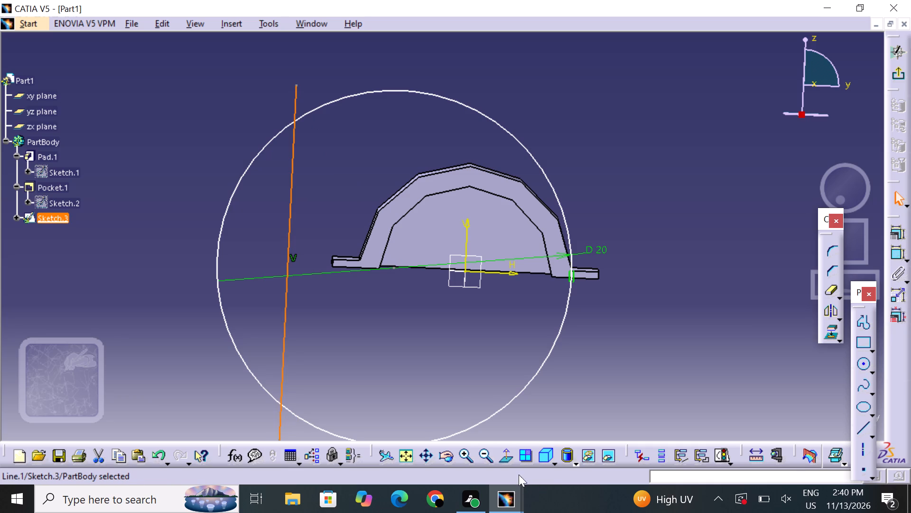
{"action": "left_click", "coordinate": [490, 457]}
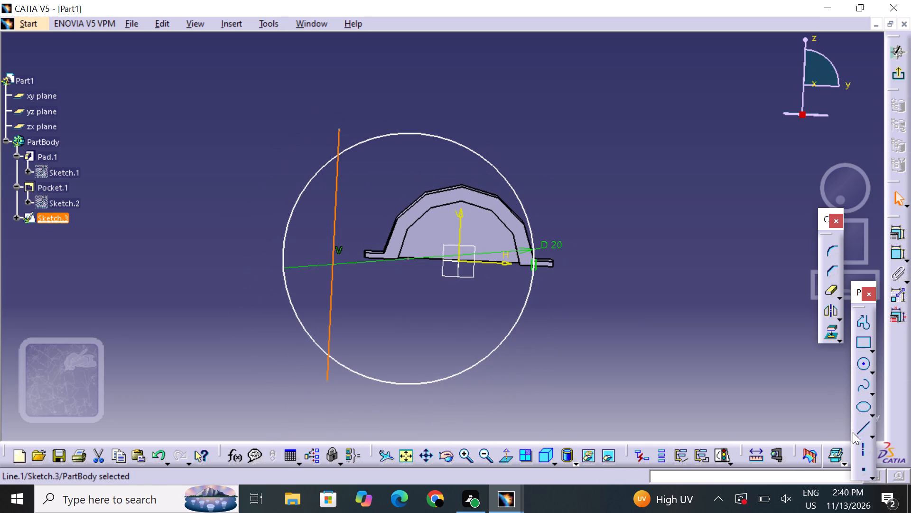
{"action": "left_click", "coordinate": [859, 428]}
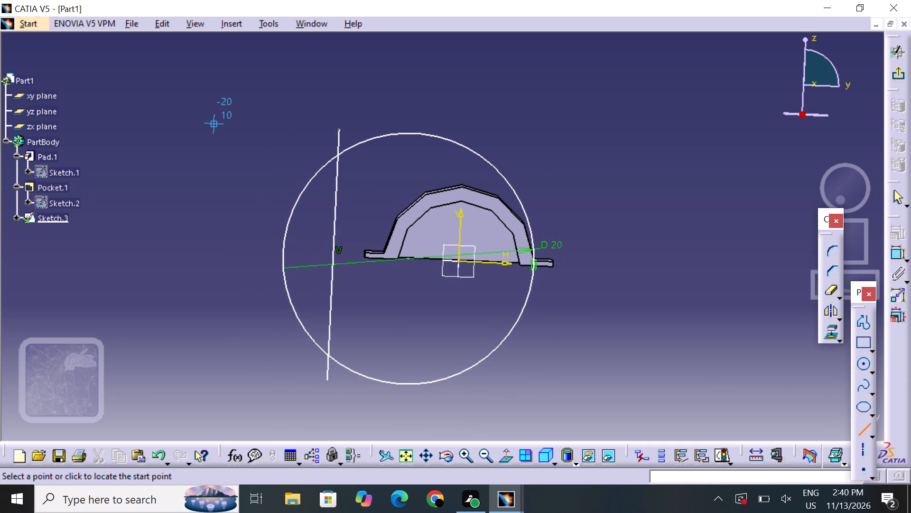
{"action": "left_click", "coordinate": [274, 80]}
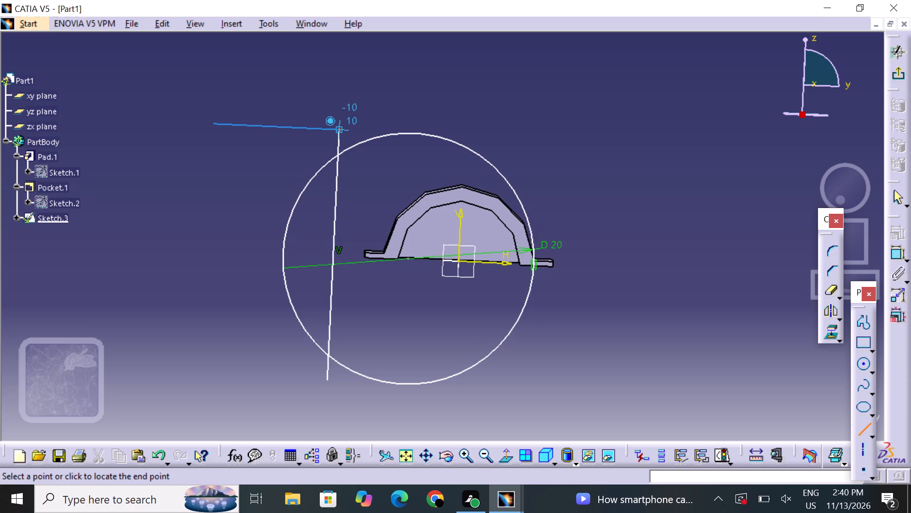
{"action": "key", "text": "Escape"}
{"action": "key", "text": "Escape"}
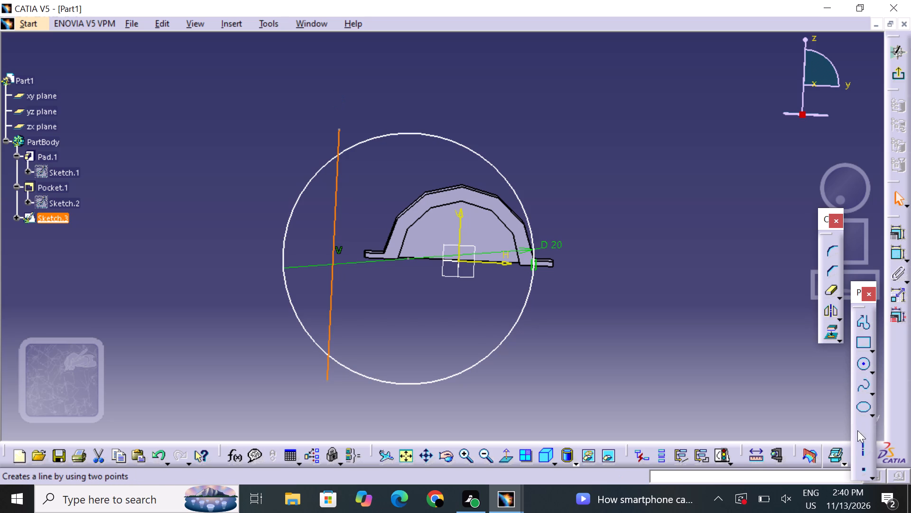
Sketch a horizontal line about 30 mm long above the part, from H -20, V 20 to H 10, V 20.
{"action": "left_click", "coordinate": [858, 430]}
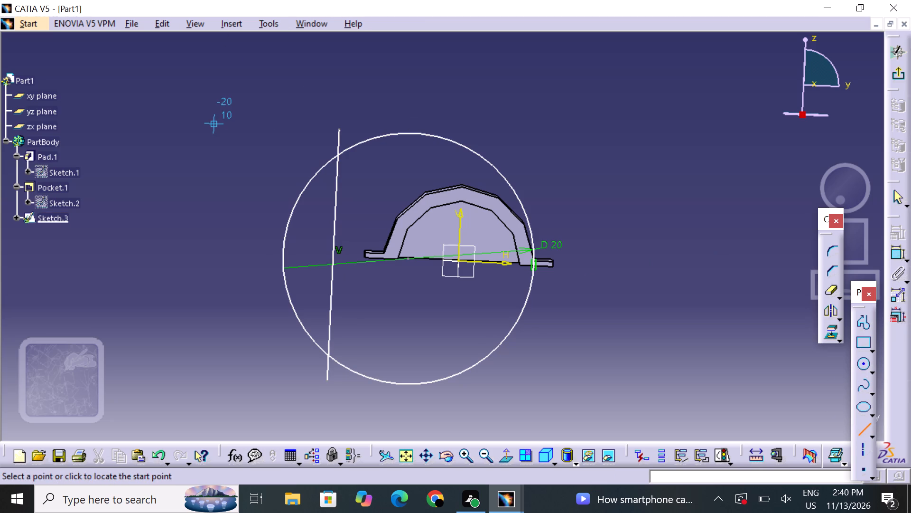
{"action": "middle_click_drag", "start_coordinate": [216, 54], "coordinate": [219, 160]}
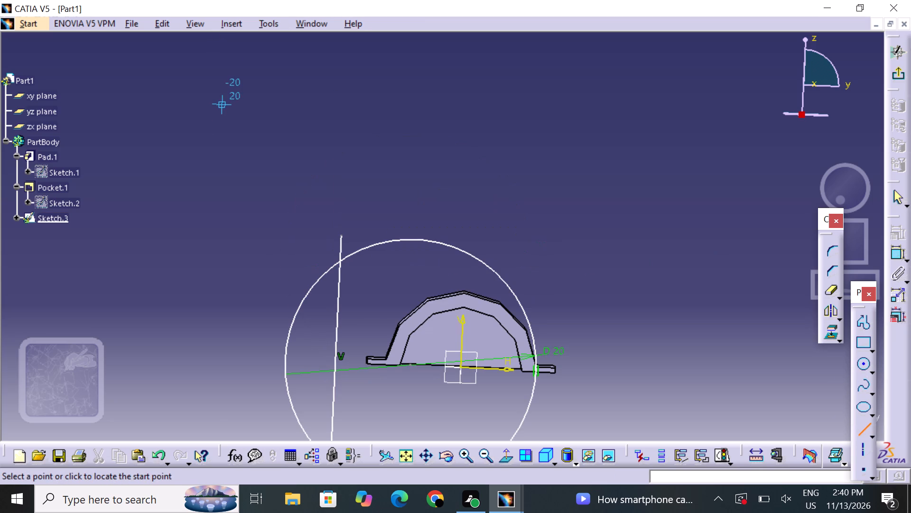
{"action": "left_click_drag", "start_coordinate": [226, 147], "coordinate": [255, 143]}
{"action": "left_click", "coordinate": [547, 153]}
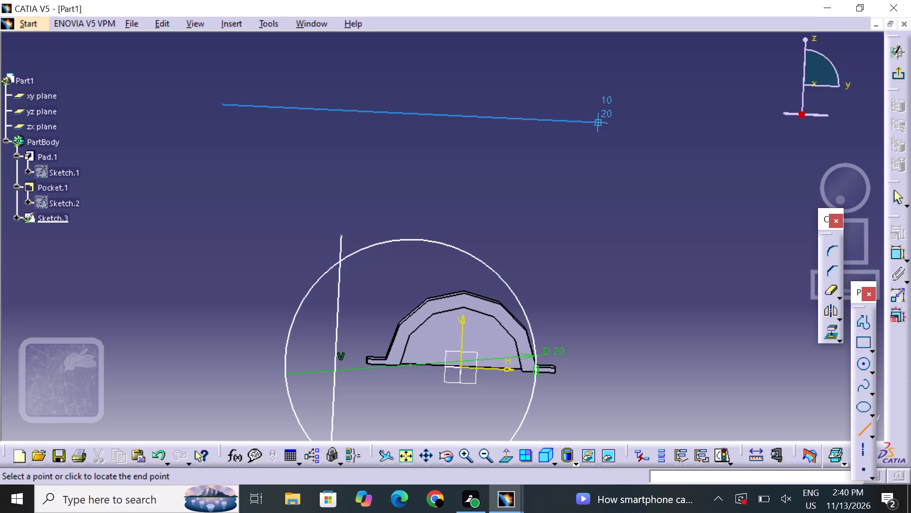
{"action": "middle_click_drag", "start_coordinate": [451, 222], "coordinate": [479, 126]}
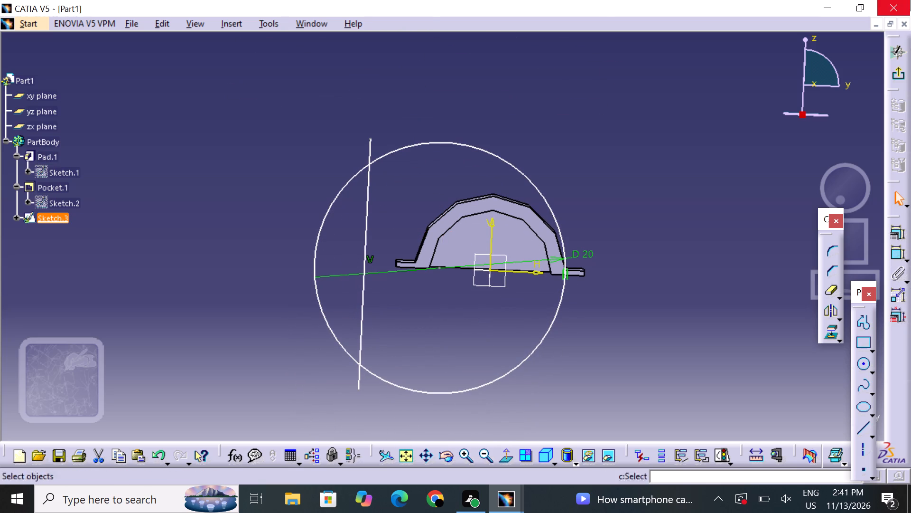
Start constraining the horizontal line above the part.
{"action": "left_click", "coordinate": [896, 256]}
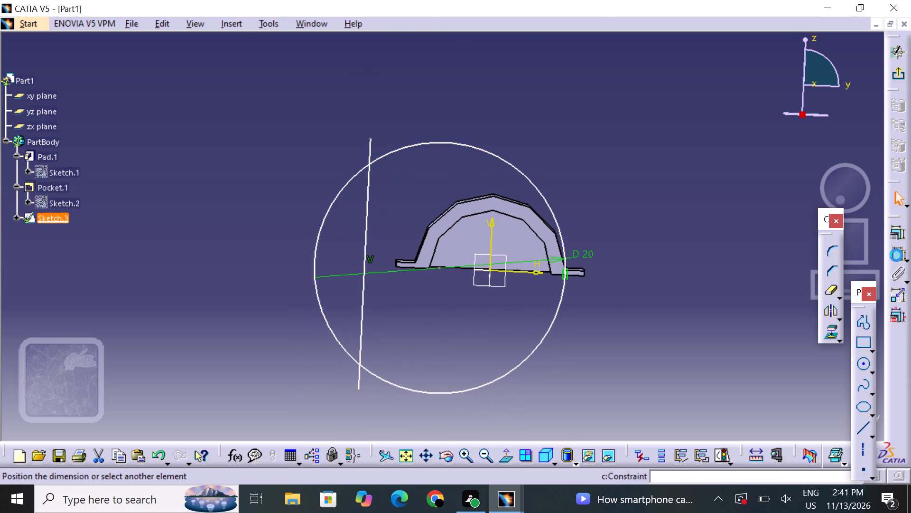
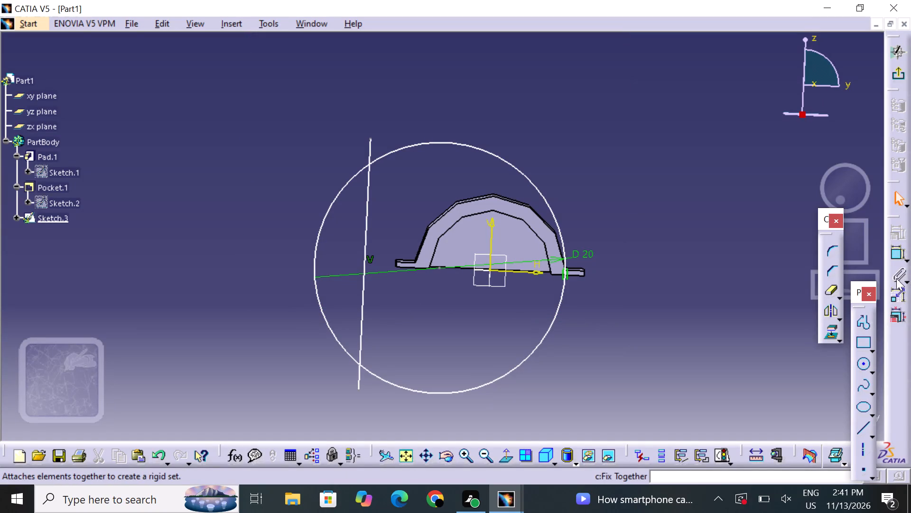
Dimension the vertical line's distance from the V axis and set it to 6.15 mm.
{"action": "left_click", "coordinate": [894, 261]}
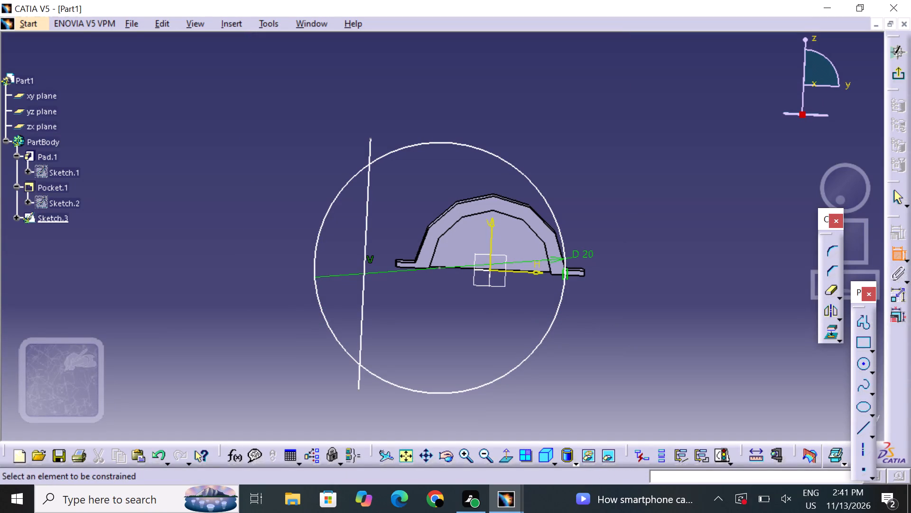
{"action": "left_click", "coordinate": [366, 246]}
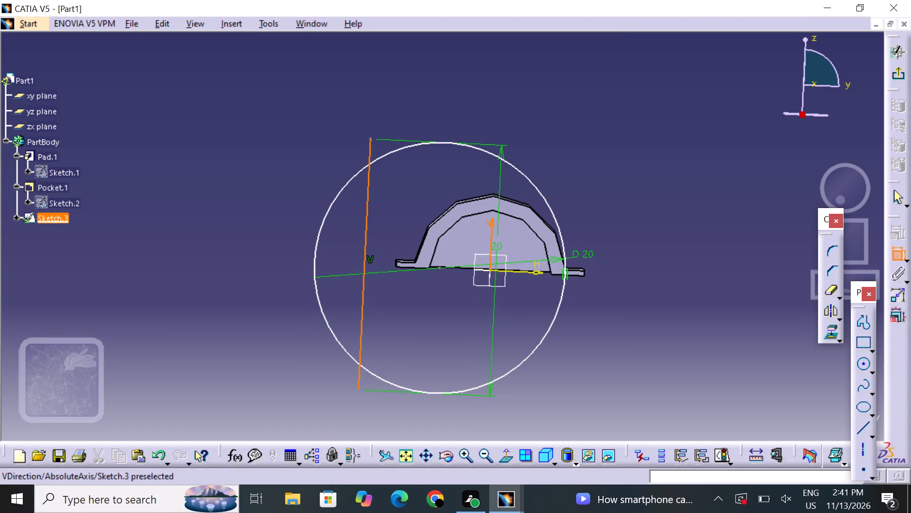
{"action": "left_click", "coordinate": [492, 247]}
{"action": "left_click", "coordinate": [441, 317]}
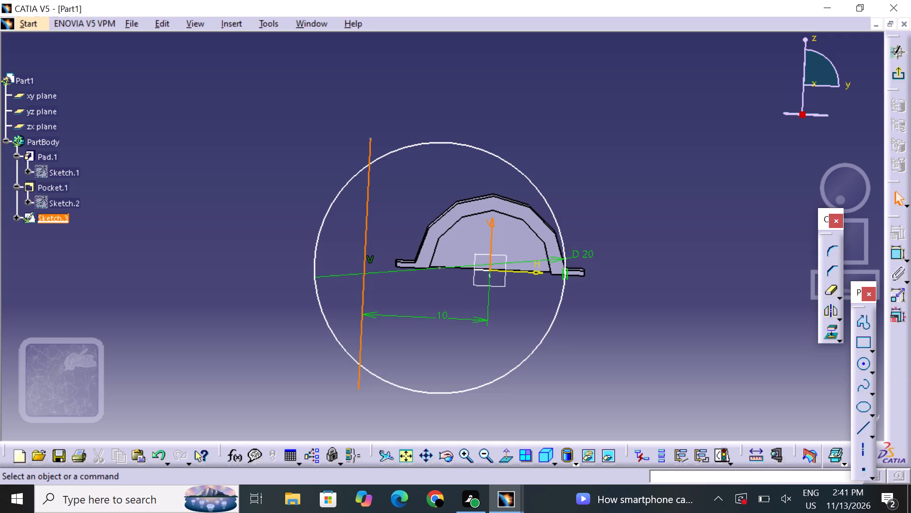
{"action": "double_click", "coordinate": [441, 317]}
{"action": "key", "text": "BackSpace"}
{"action": "key", "text": "BackSpace"}
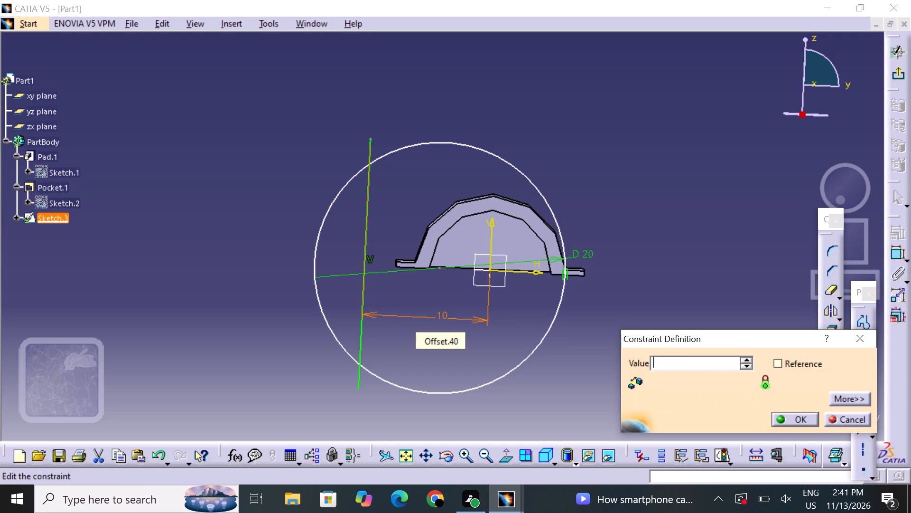
{"action": "key", "text": "6"}
{"action": "type", "text": ".15"}
{"action": "key", "text": "Return"}
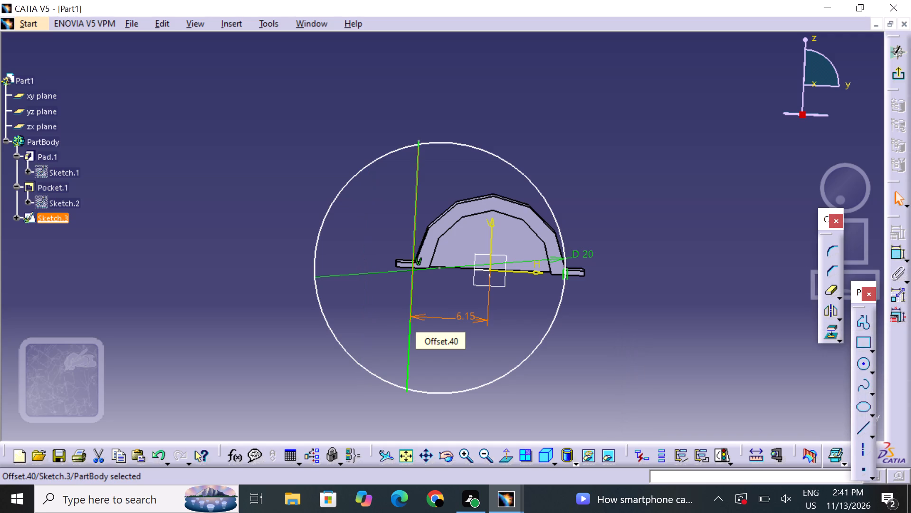
{"action": "left_click", "coordinate": [581, 389]}
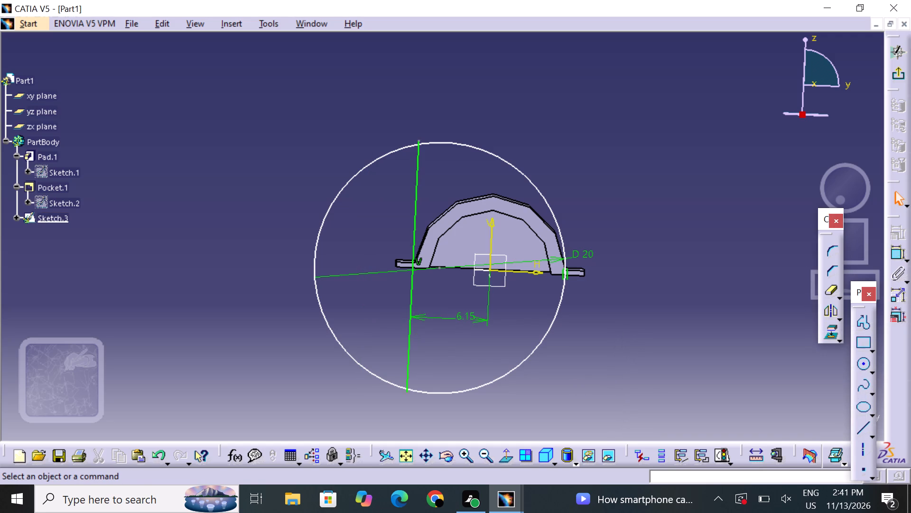
Constrain the horizontal line above the part tangent to the 20 mm circle.
{"action": "middle_click_drag", "start_coordinate": [608, 377], "coordinate": [608, 398]}
{"action": "left_click", "coordinate": [898, 258]}
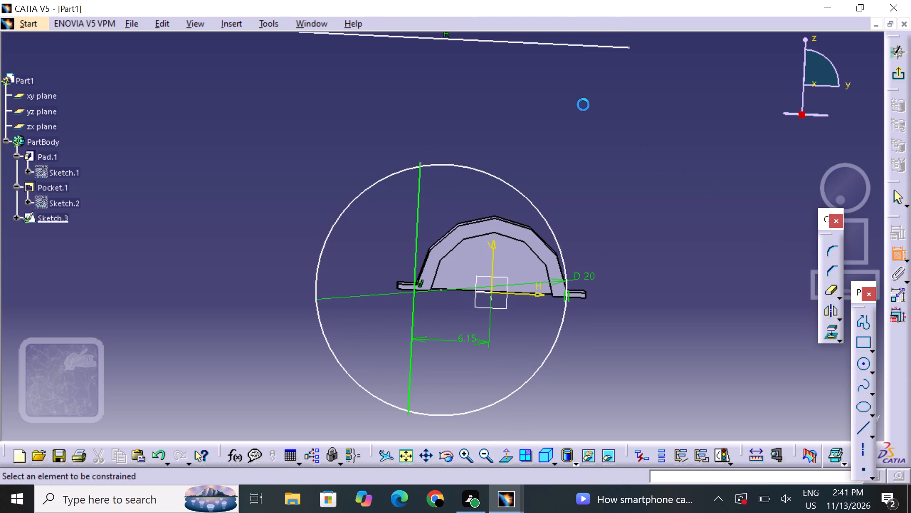
{"action": "left_click_drag", "start_coordinate": [473, 40], "coordinate": [472, 45]}
{"action": "left_click", "coordinate": [473, 169]}
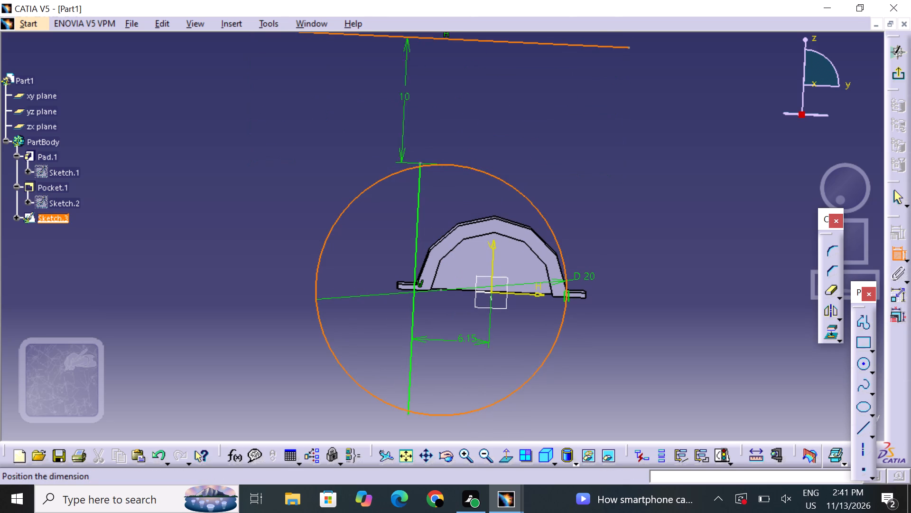
{"action": "right_click", "coordinate": [476, 162]}
{"action": "left_click", "coordinate": [521, 228]}
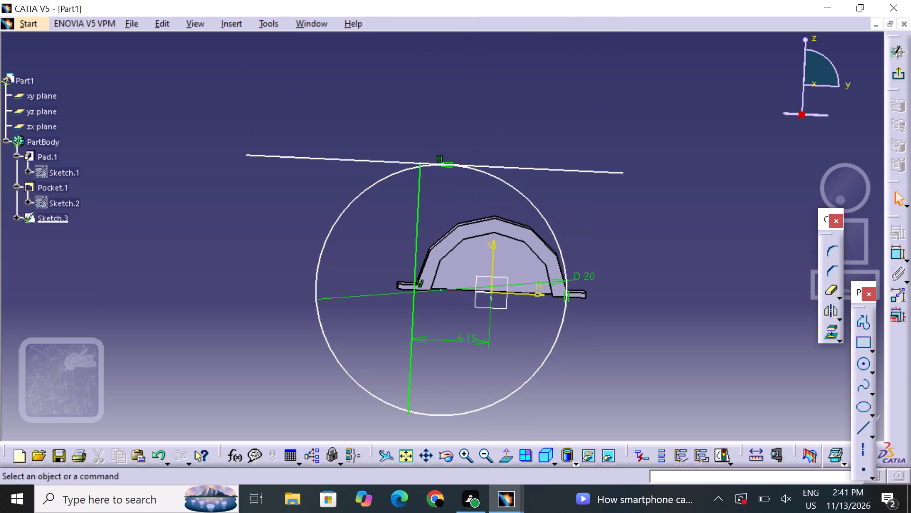
{"action": "left_click", "coordinate": [631, 225]}
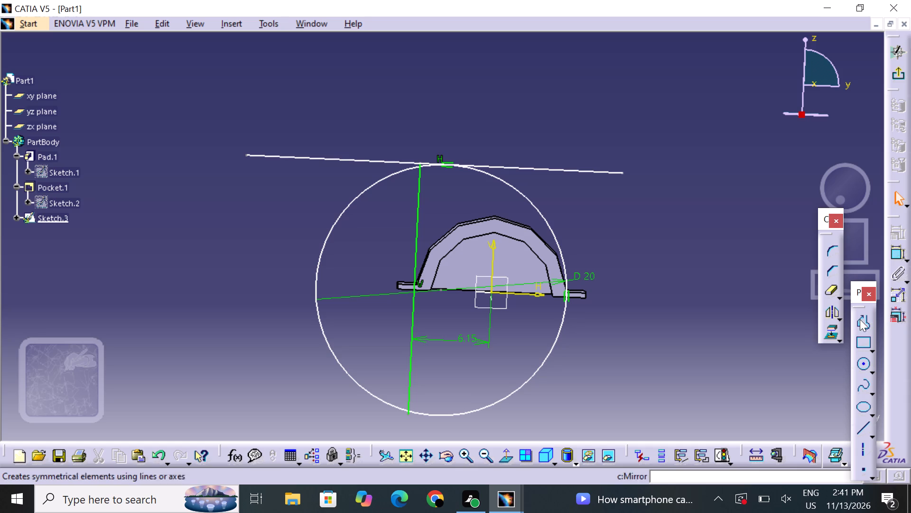
Quick Trim the part of the horizontal line that extends past the vertical line on the -H side.
{"action": "left_click", "coordinate": [831, 296]}
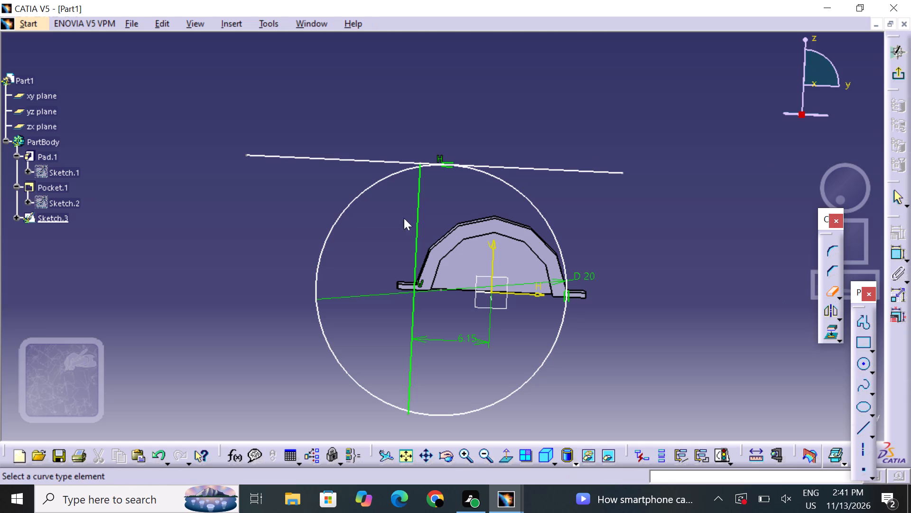
{"action": "left_click", "coordinate": [329, 158]}
{"action": "left_click", "coordinate": [757, 357]}
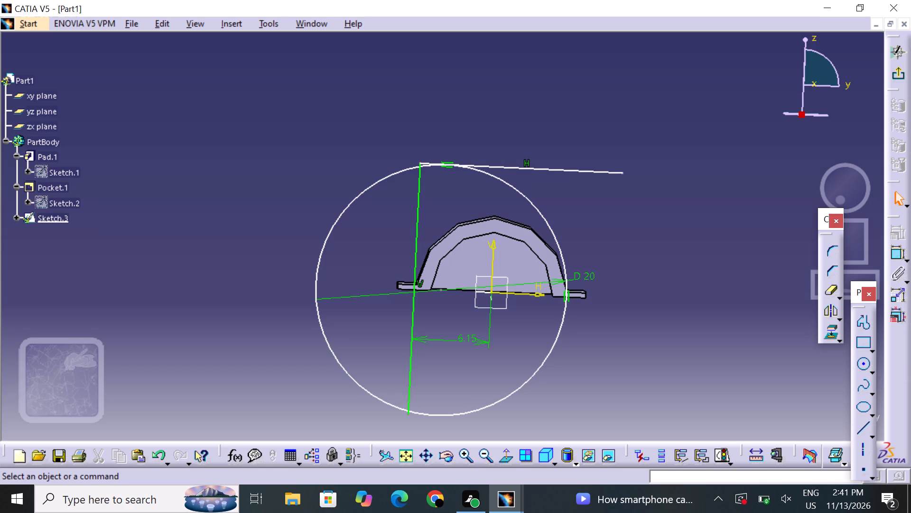
Sketch a horizontal axis line along the H direction at V 0, running across the whole circle to H 10.
{"action": "left_click", "coordinate": [857, 447]}
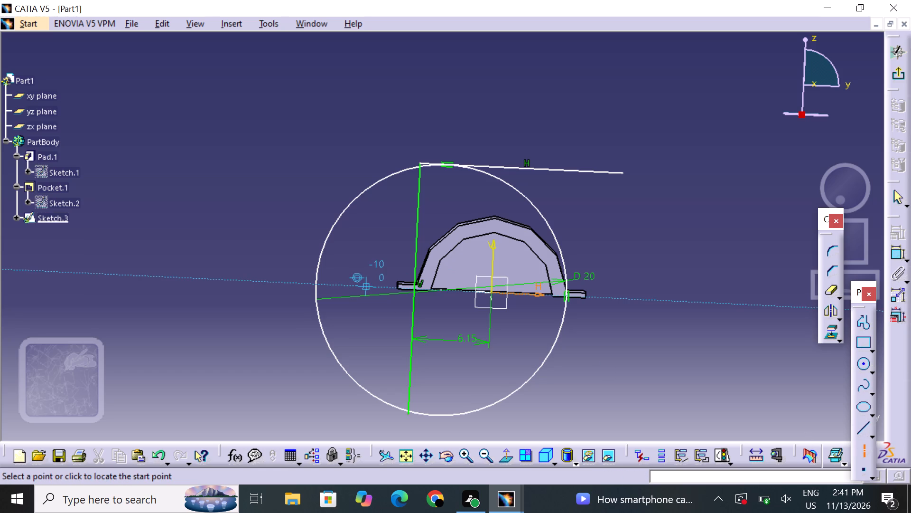
{"action": "left_click", "coordinate": [289, 280]}
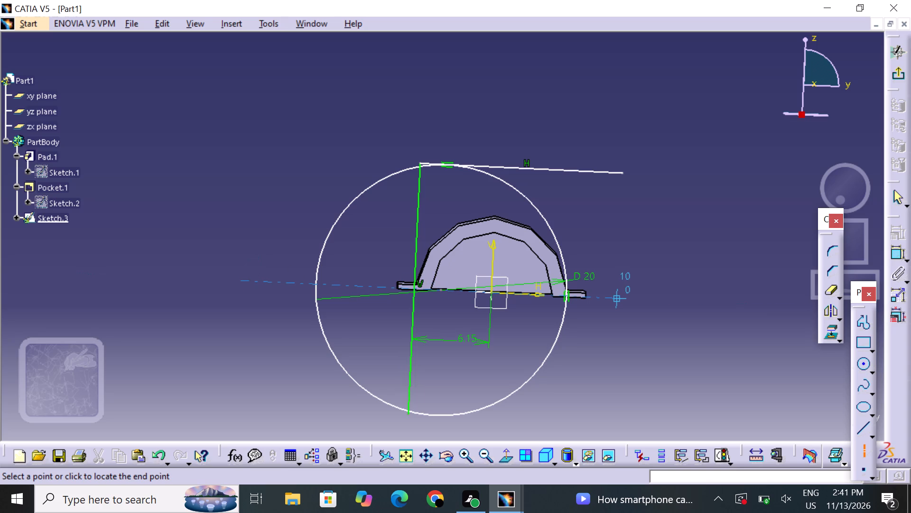
{"action": "left_click", "coordinate": [648, 307]}
{"action": "left_click", "coordinate": [629, 342]}
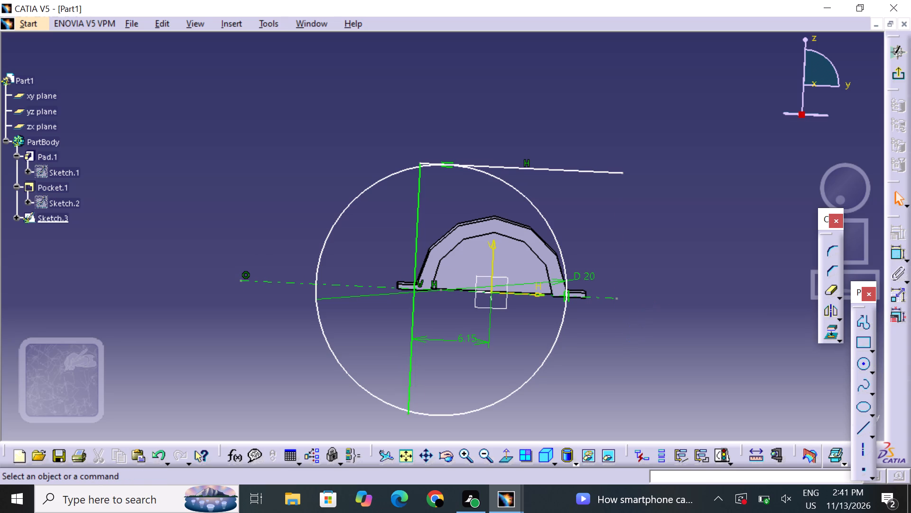
Quick Trim the horizontal line past its tangent point and the circle down to the +H side arc between tangent point and axis line.
{"action": "double_click", "coordinate": [827, 291]}
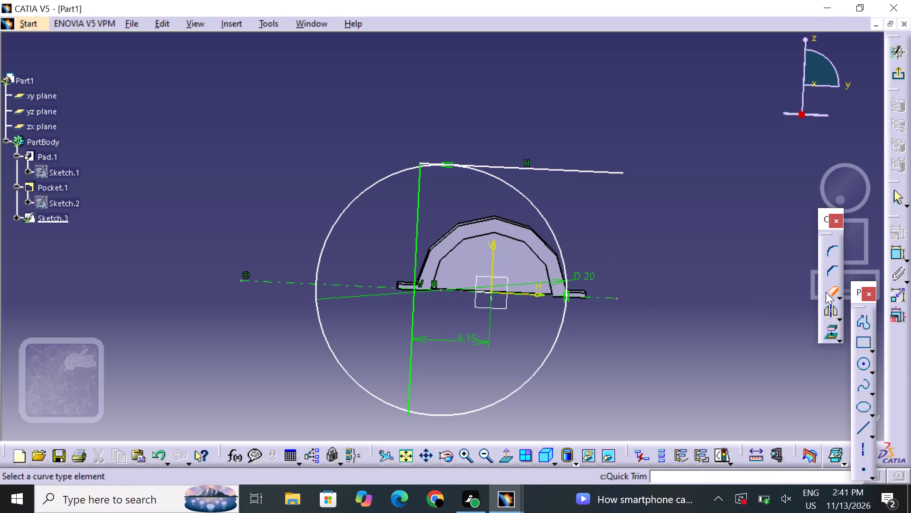
{"action": "left_click", "coordinate": [540, 165]}
{"action": "left_click", "coordinate": [556, 172]}
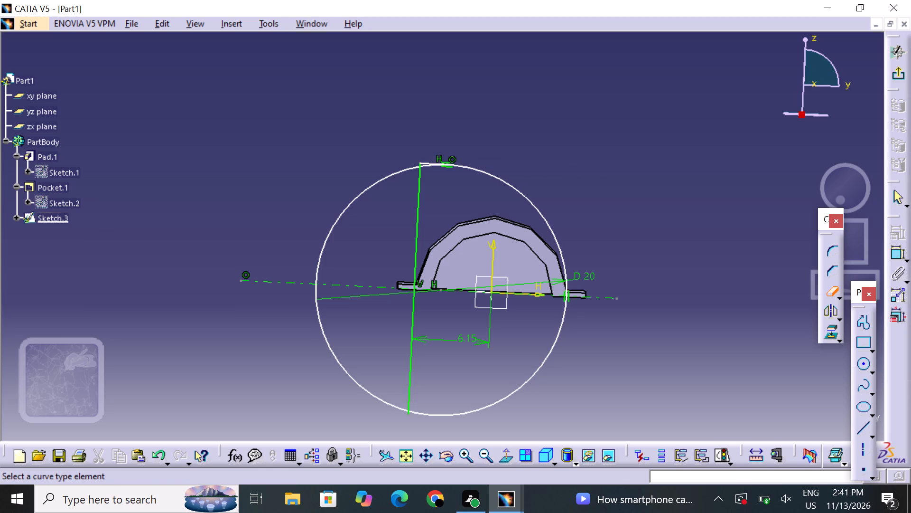
{"action": "left_click", "coordinate": [329, 234]}
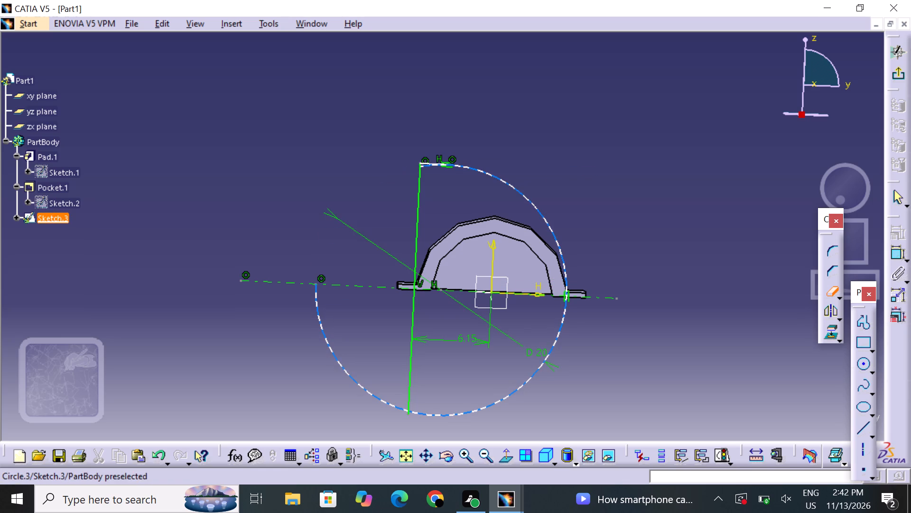
{"action": "left_click", "coordinate": [345, 372]}
{"action": "left_click", "coordinate": [474, 411]}
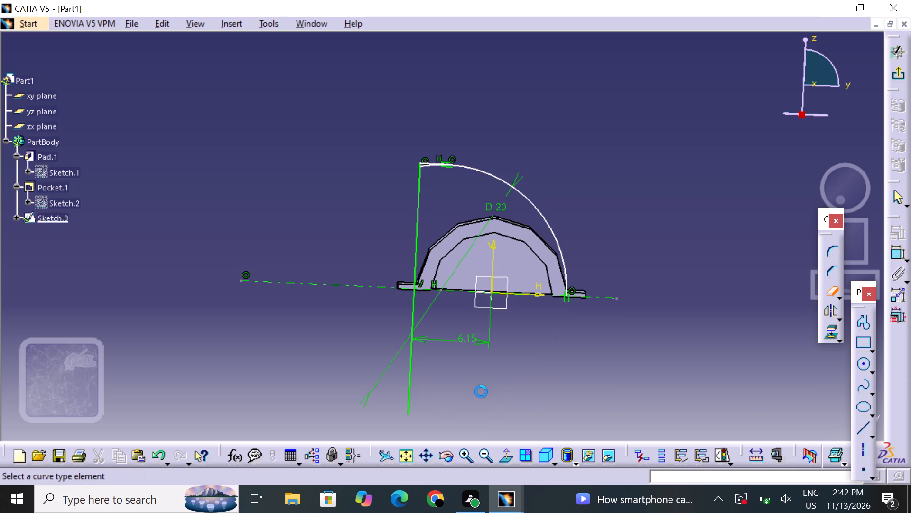
{"action": "triple_click", "coordinate": [469, 452]}
{"action": "triple_click", "coordinate": [468, 452]}
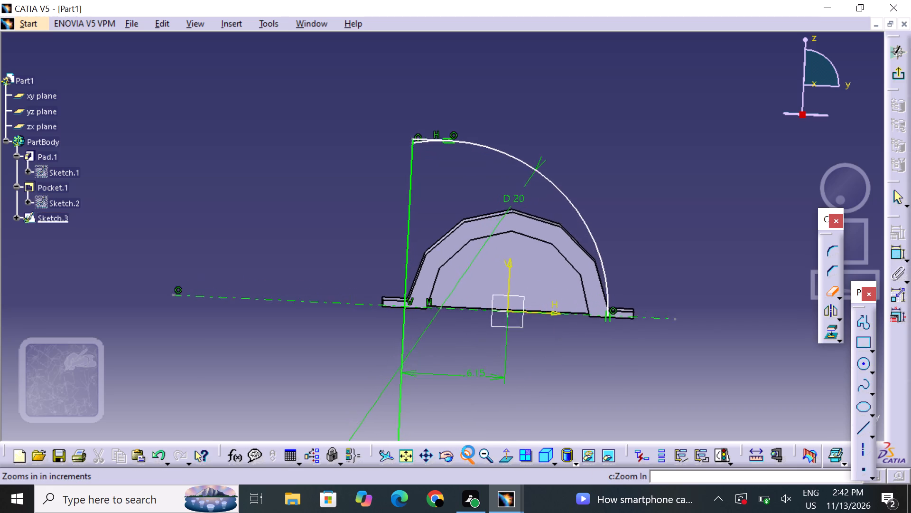
{"action": "left_click", "coordinate": [468, 452]}
{"action": "middle_click_drag", "start_coordinate": [408, 149], "coordinate": [412, 213]}
{"action": "left_click", "coordinate": [409, 145]}
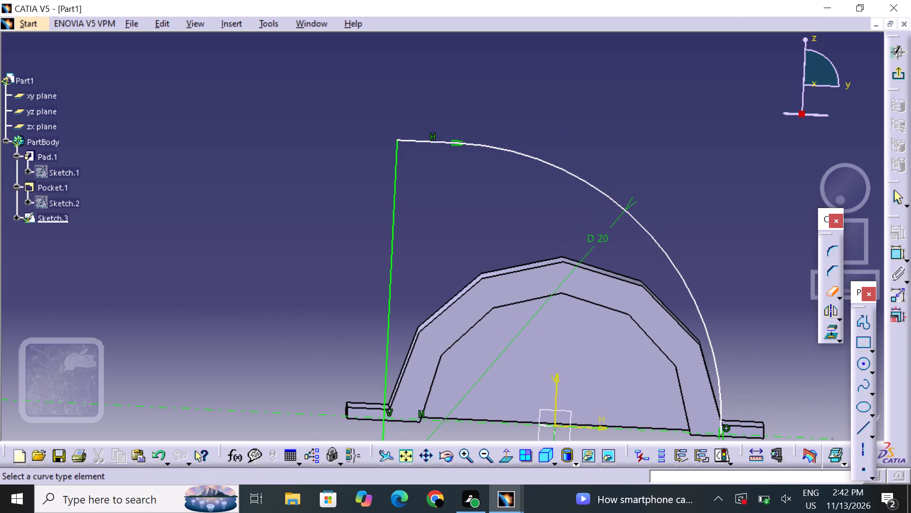
Remove the vertical line by trimming its portion above the axis line and deleting the remainder below.
{"action": "left_click", "coordinate": [391, 194]}
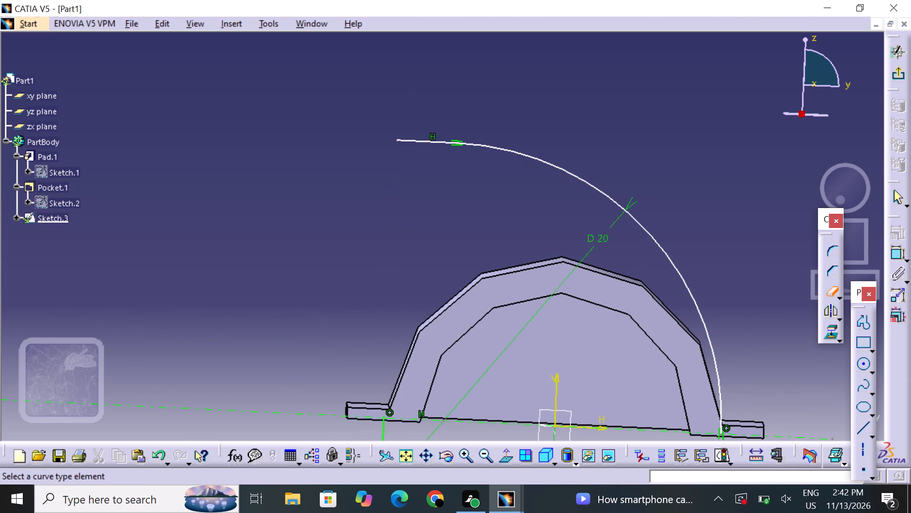
{"action": "left_click", "coordinate": [836, 291]}
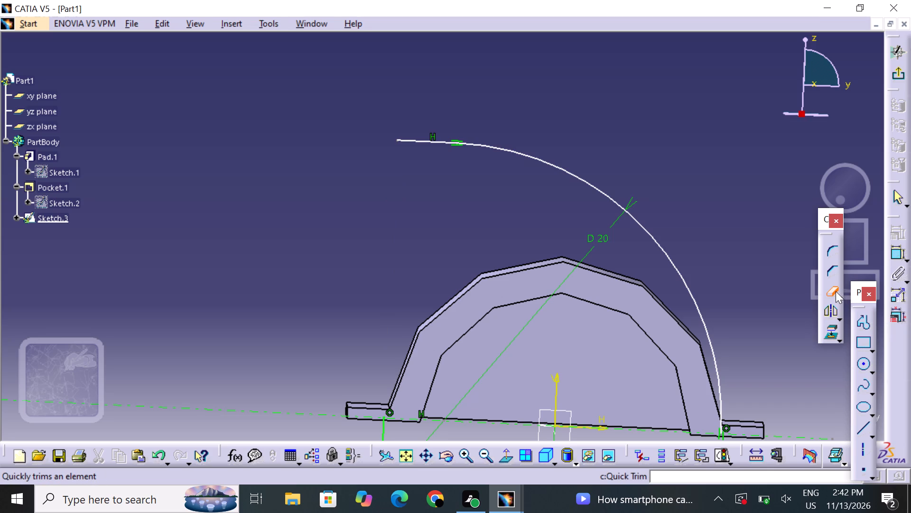
{"action": "left_click", "coordinate": [860, 307]}
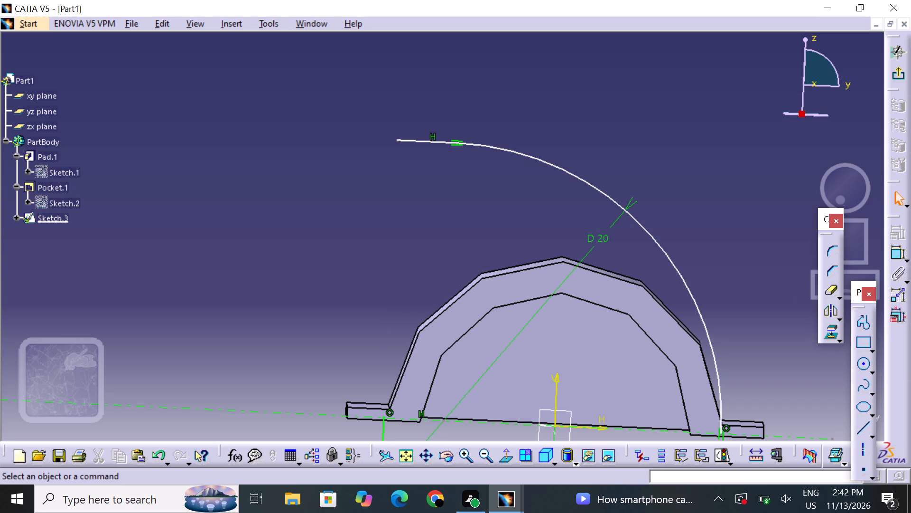
{"action": "middle_click_drag", "start_coordinate": [718, 252], "coordinate": [661, 179]}
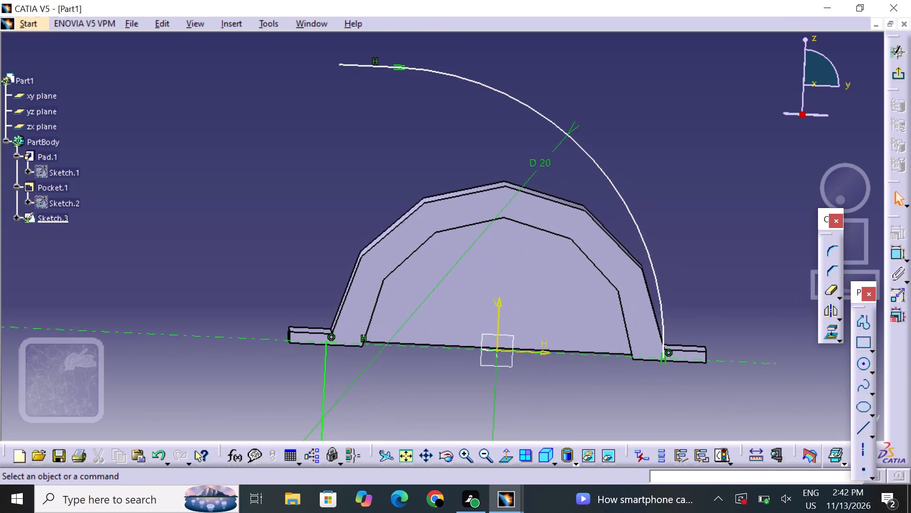
{"action": "left_click", "coordinate": [484, 457]}
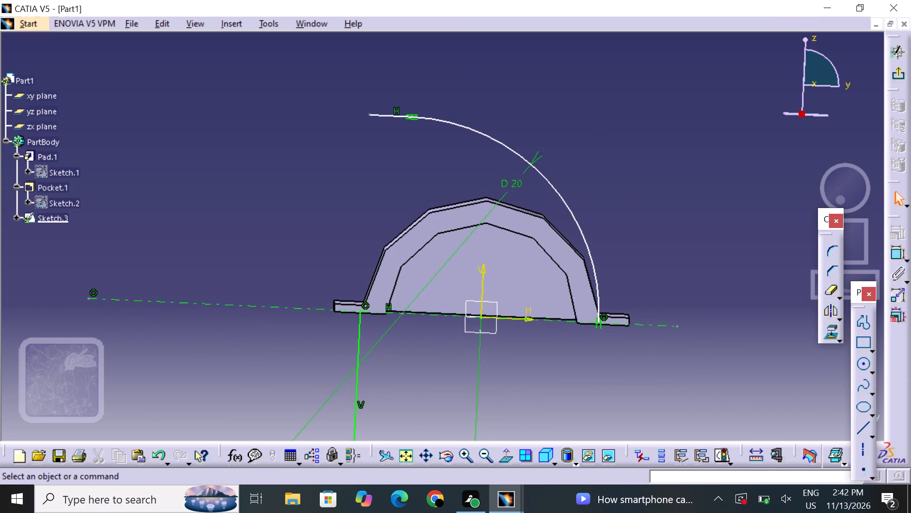
{"action": "left_click", "coordinate": [355, 378]}
{"action": "right_click", "coordinate": [355, 379]}
{"action": "left_click", "coordinate": [396, 341]}
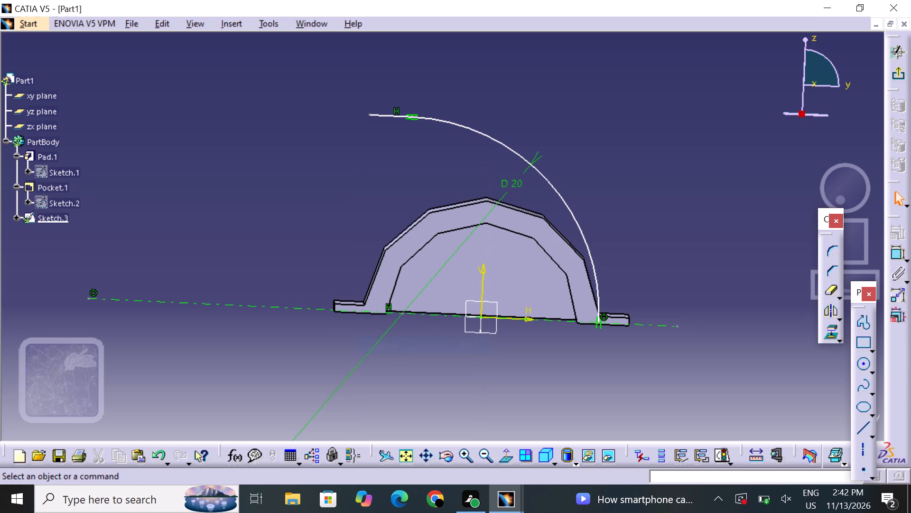
{"action": "middle_click", "coordinate": [509, 380]}
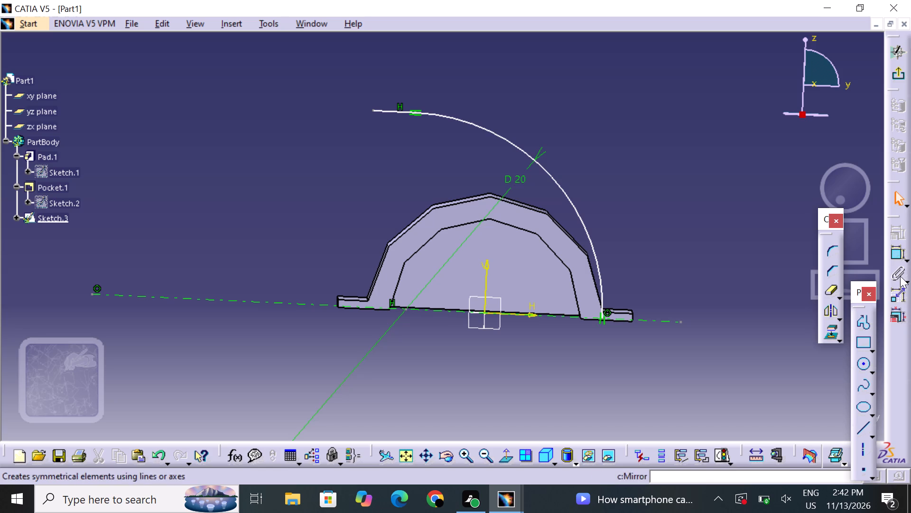
Exit the sketch with the short line and tangent arc and return to the 3D part.
{"action": "left_click", "coordinate": [892, 72]}
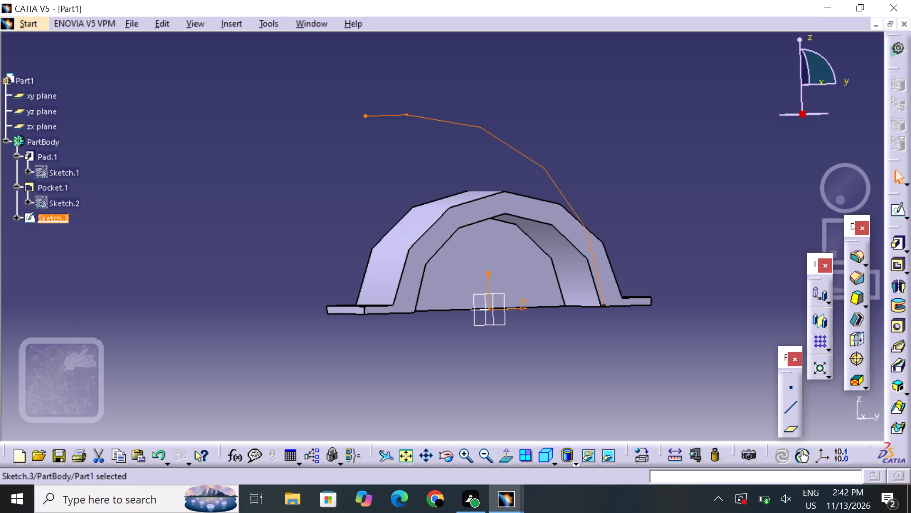
{"action": "middle_click_drag", "start_coordinate": [657, 228], "coordinate": [613, 256]}
{"action": "right_click_drag", "start_coordinate": [656, 229], "coordinate": [613, 256]}
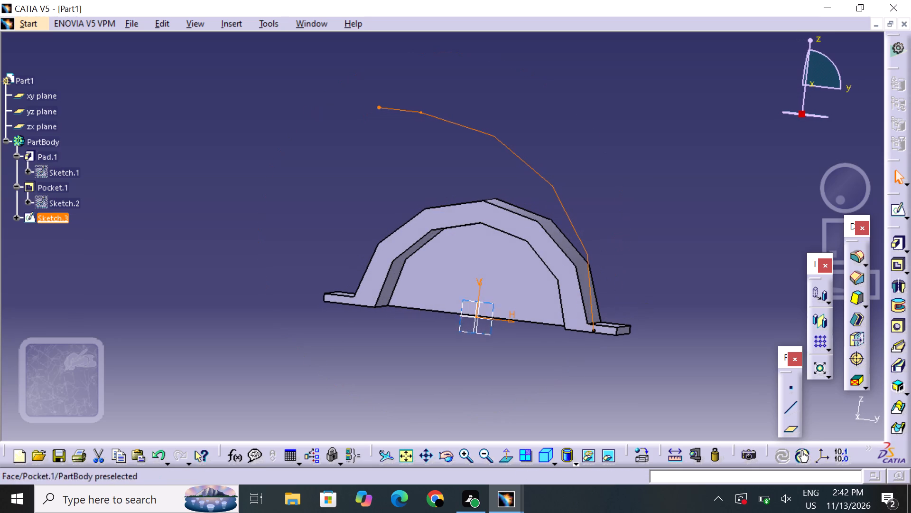
{"action": "left_click_drag", "start_coordinate": [372, 157], "coordinate": [374, 163]}
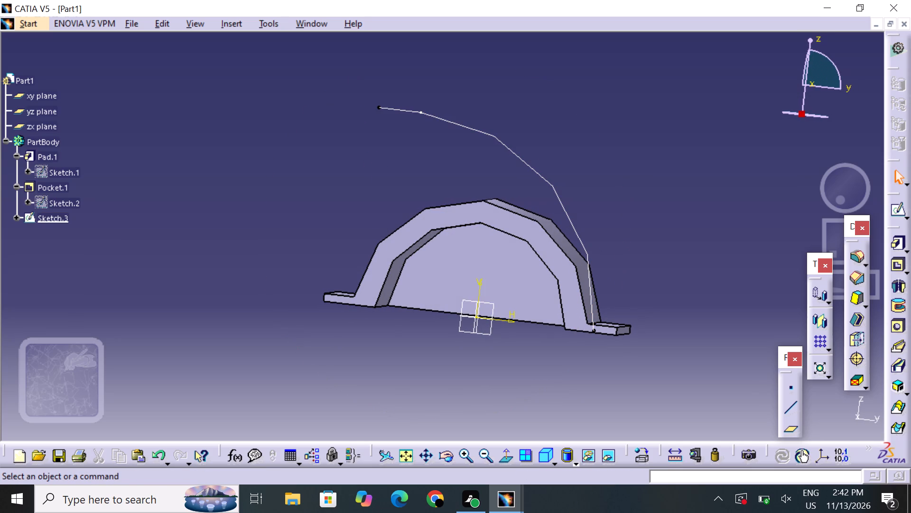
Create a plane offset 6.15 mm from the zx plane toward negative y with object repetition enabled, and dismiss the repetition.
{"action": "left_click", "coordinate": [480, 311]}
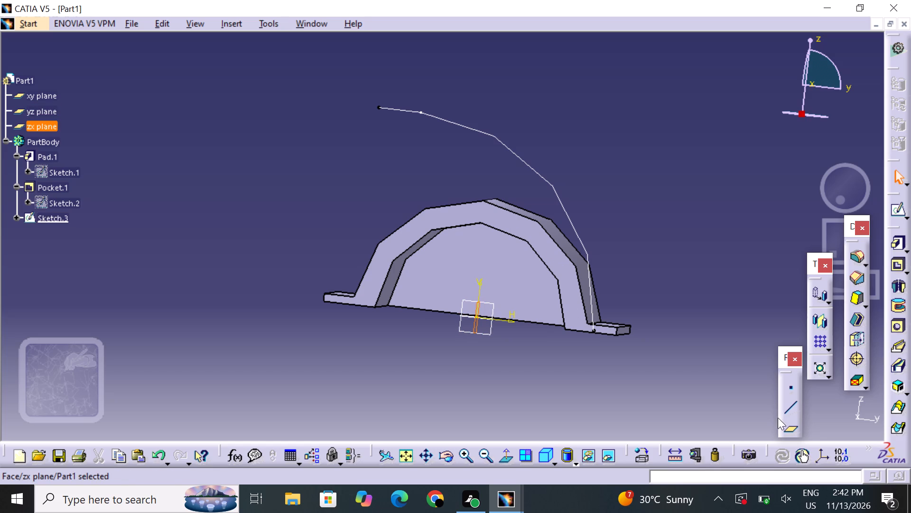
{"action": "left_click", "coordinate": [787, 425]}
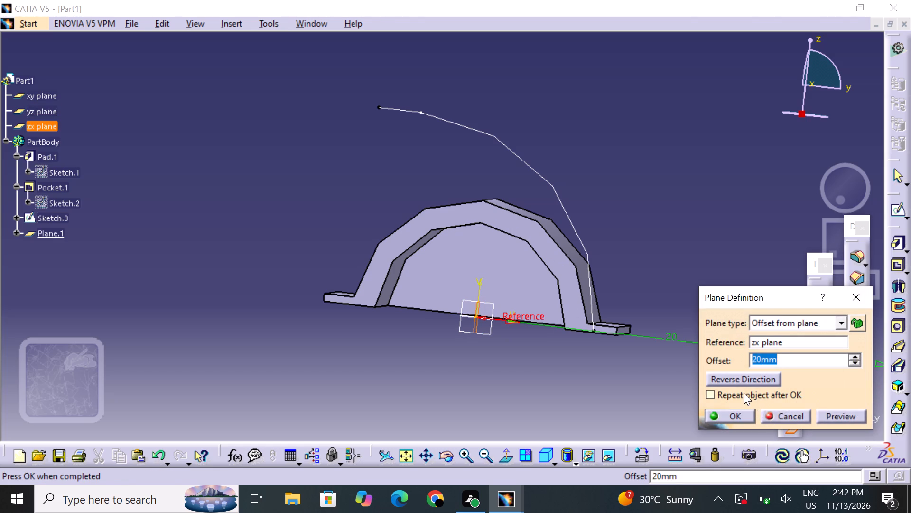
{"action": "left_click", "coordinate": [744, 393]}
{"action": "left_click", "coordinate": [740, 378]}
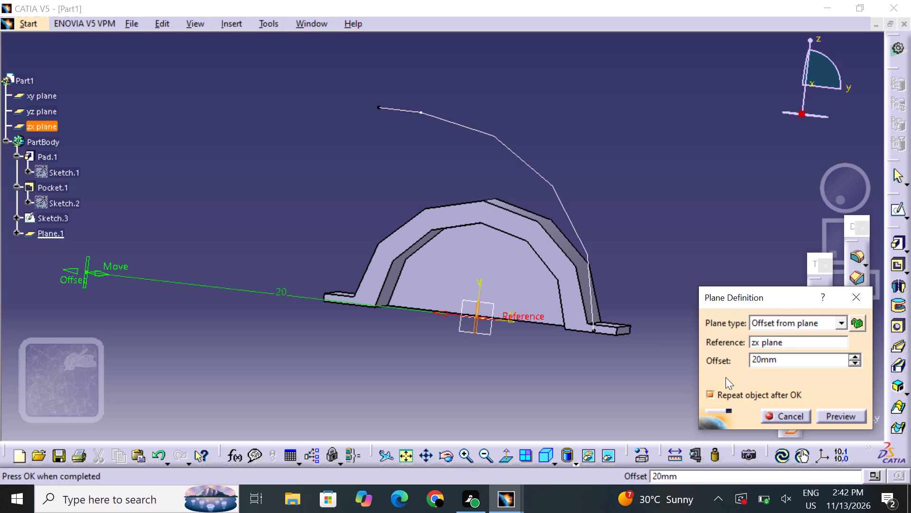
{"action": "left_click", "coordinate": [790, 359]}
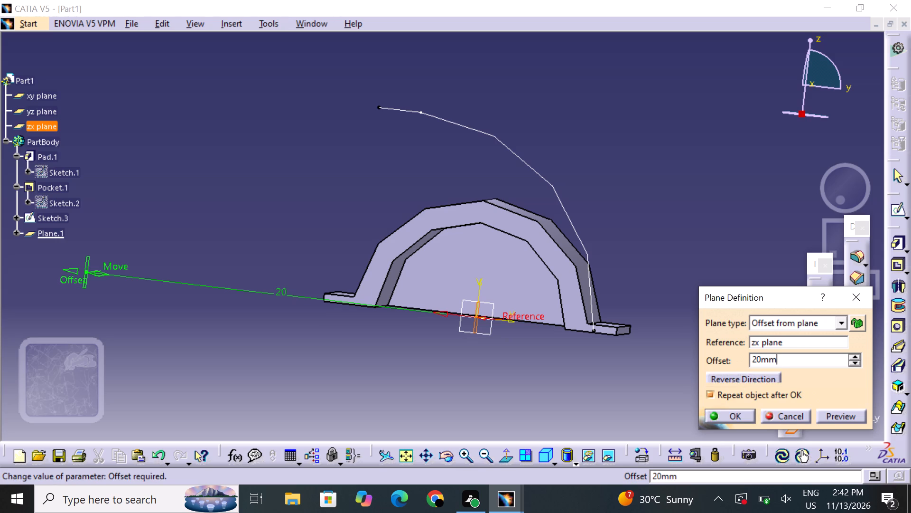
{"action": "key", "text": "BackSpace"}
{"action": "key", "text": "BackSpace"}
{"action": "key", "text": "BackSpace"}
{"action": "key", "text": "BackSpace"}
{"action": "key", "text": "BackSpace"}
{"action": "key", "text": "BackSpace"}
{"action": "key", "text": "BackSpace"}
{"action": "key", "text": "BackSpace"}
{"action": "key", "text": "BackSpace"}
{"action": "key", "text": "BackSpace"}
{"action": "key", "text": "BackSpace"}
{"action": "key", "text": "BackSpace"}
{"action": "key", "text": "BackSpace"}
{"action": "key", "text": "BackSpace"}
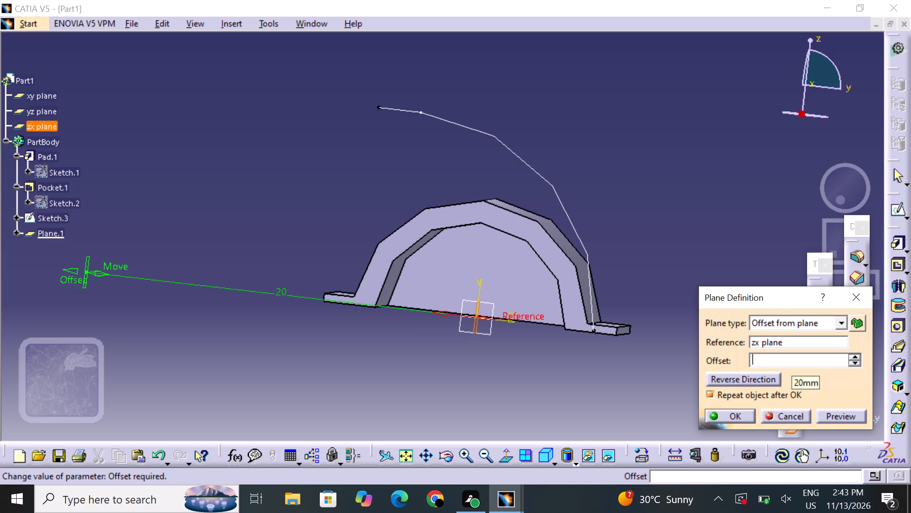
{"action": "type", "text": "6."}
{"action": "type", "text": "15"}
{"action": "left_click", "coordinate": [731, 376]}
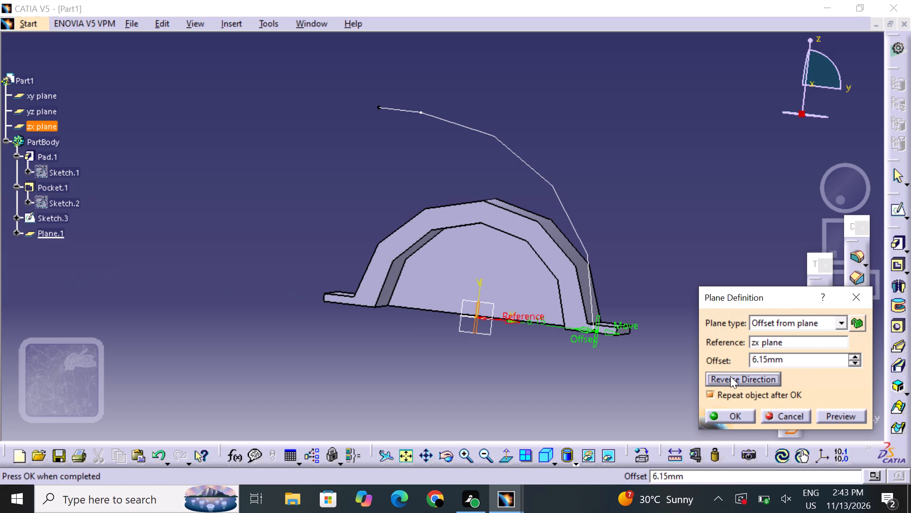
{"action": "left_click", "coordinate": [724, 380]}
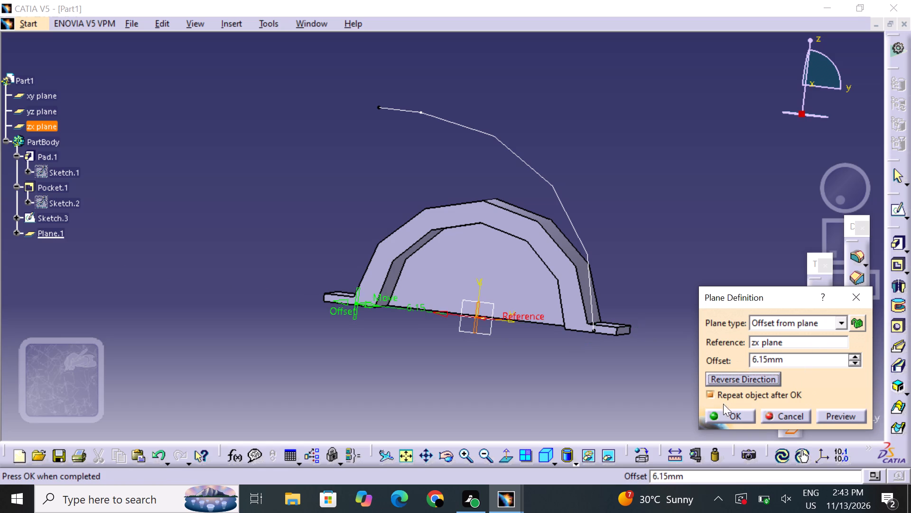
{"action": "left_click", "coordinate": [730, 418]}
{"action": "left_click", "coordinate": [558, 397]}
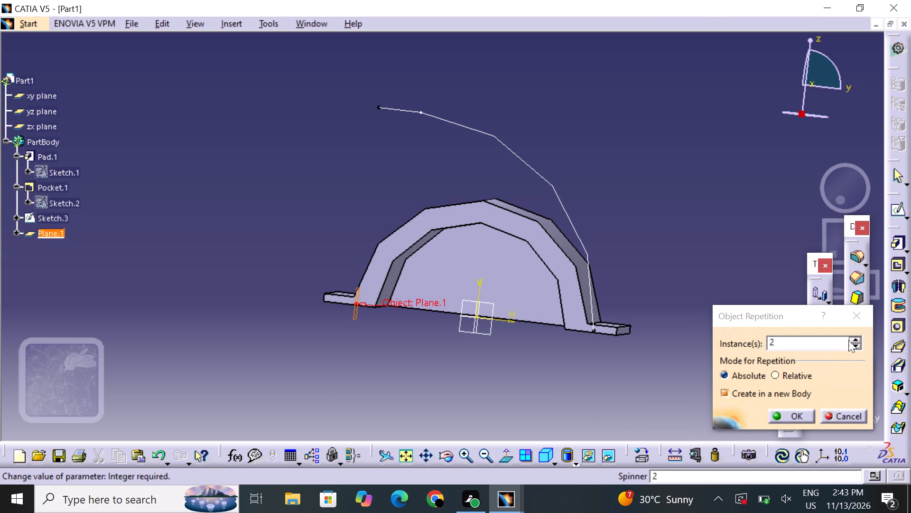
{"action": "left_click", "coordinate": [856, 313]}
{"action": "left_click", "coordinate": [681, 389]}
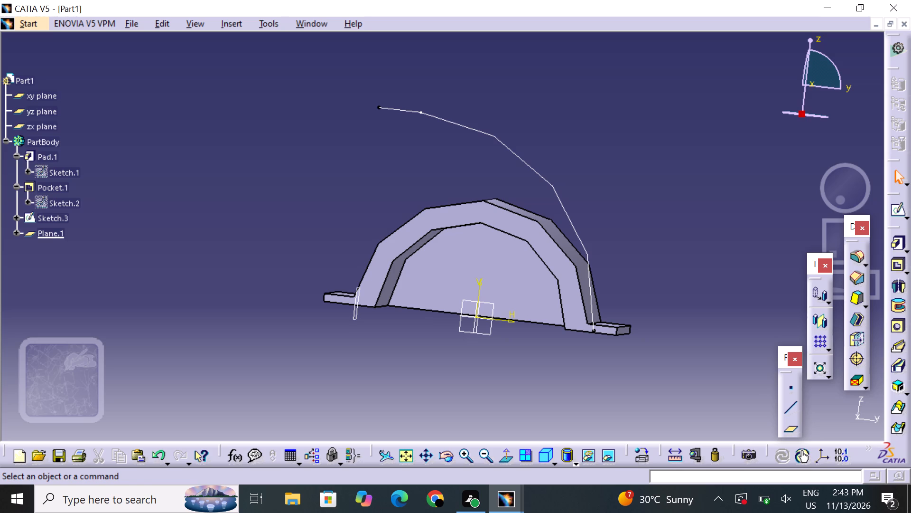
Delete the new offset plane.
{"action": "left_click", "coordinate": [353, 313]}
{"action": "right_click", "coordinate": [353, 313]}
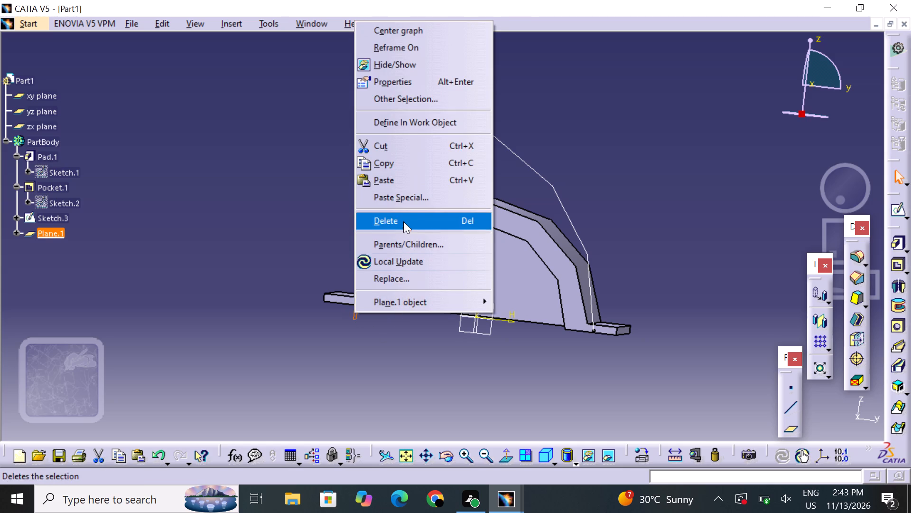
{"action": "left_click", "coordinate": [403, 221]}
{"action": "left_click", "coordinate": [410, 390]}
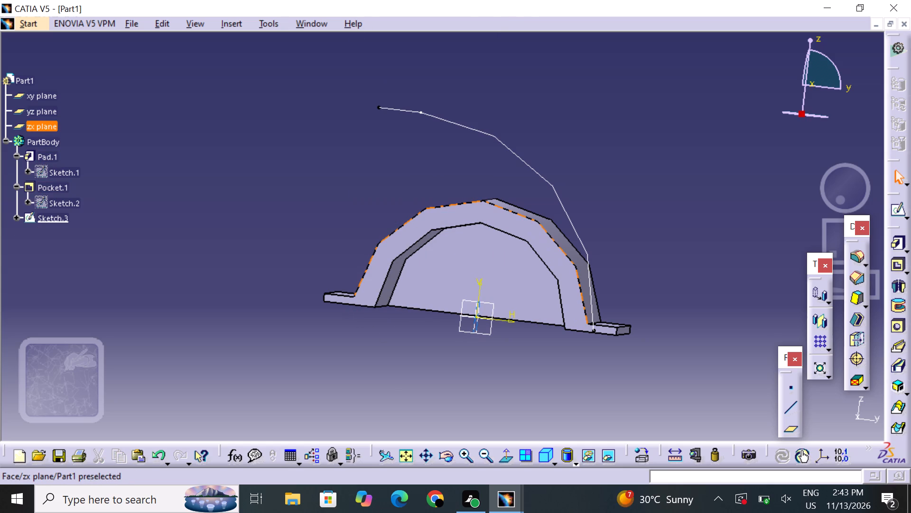
Create a plane offset 6.15 mm from the zx plane in the reversed direction, without object repetition.
{"action": "left_click", "coordinate": [477, 330]}
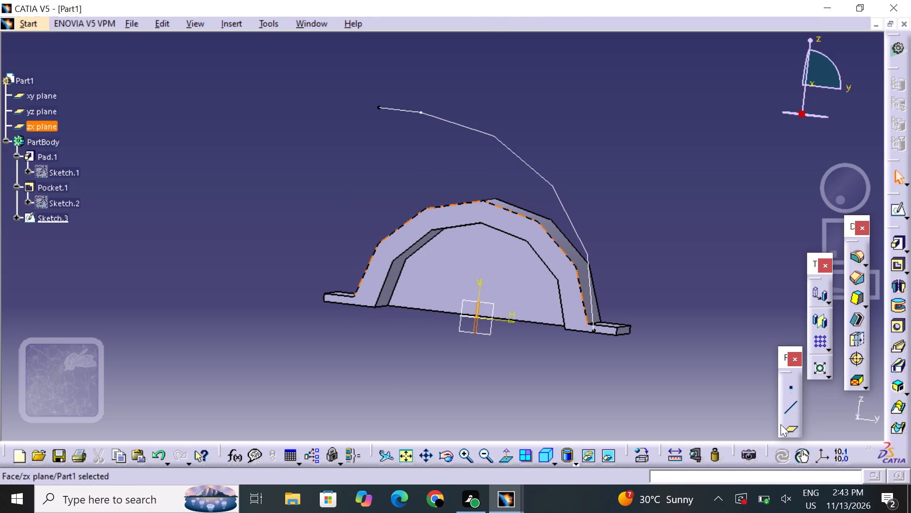
{"action": "left_click", "coordinate": [782, 424]}
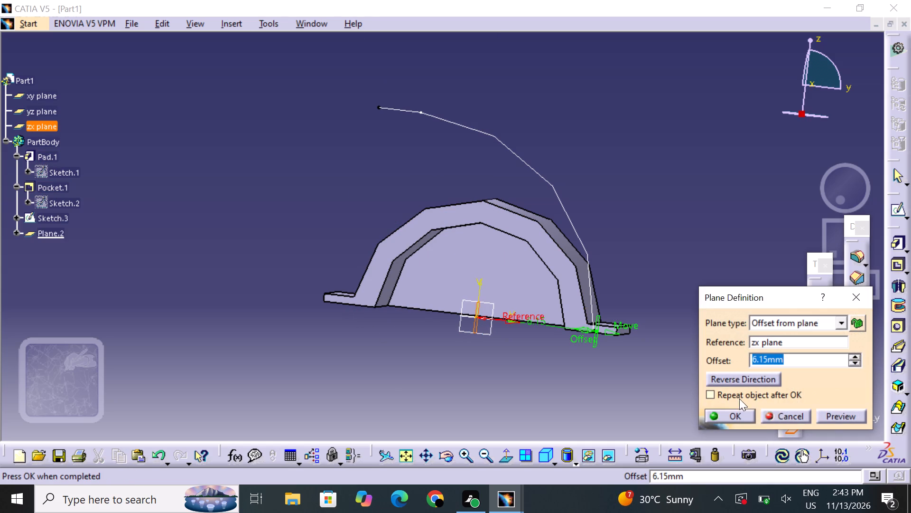
{"action": "left_click", "coordinate": [735, 380]}
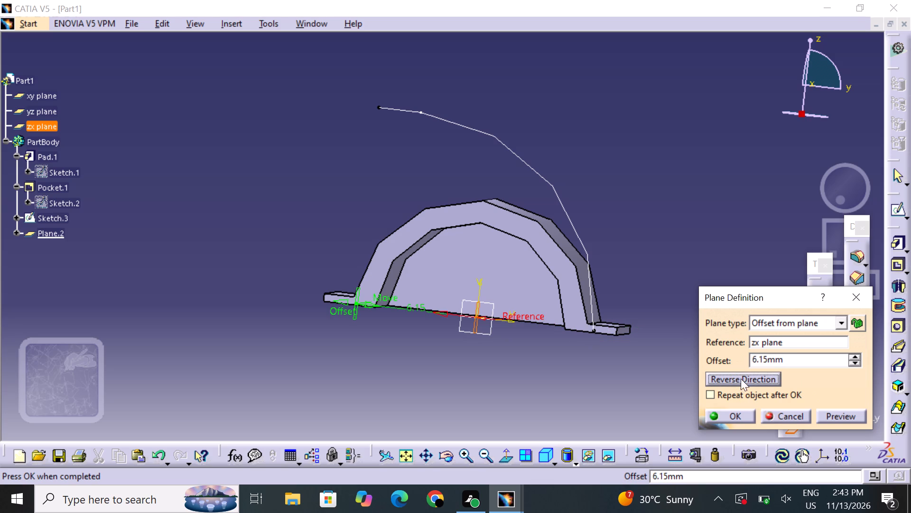
{"action": "left_click", "coordinate": [737, 415]}
{"action": "left_click", "coordinate": [631, 387]}
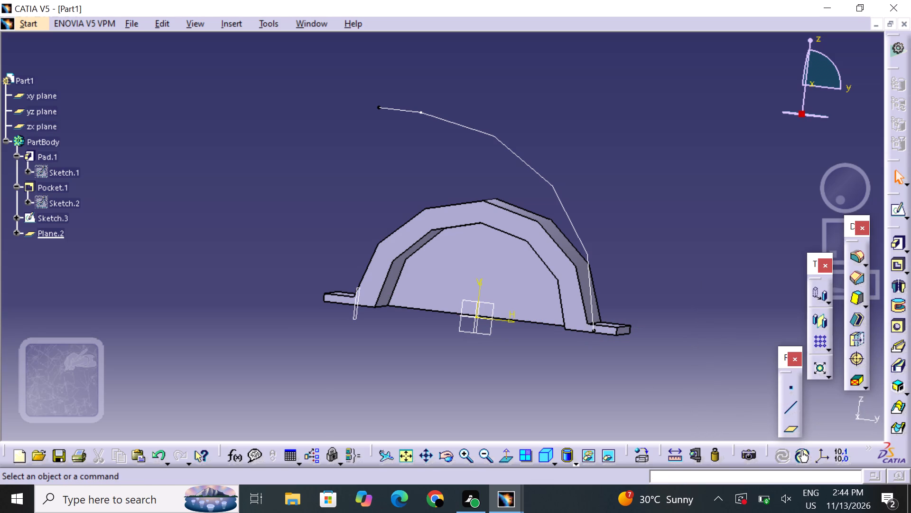
Open a new sketch on the plane offset from the zx plane.
{"action": "middle_click_drag", "start_coordinate": [319, 172], "coordinate": [325, 190]}
{"action": "right_click_drag", "start_coordinate": [321, 173], "coordinate": [326, 178]}
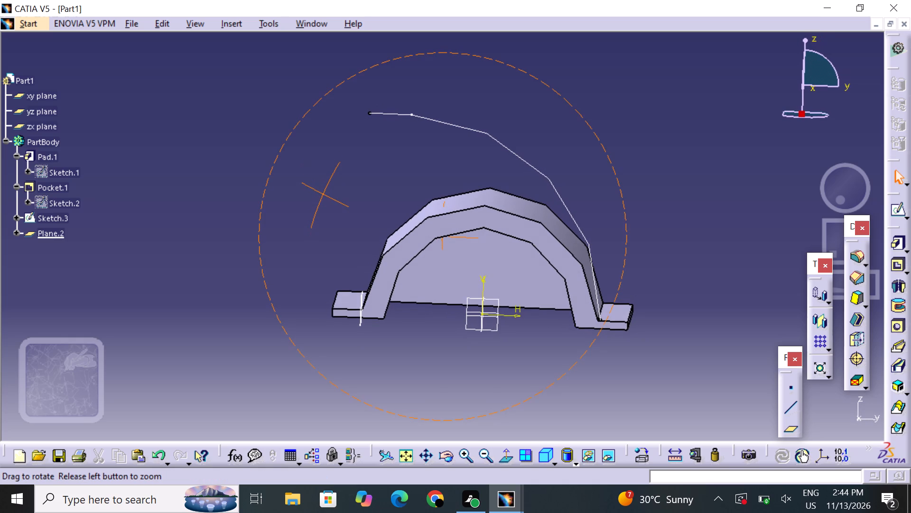
{"action": "middle_click_drag", "start_coordinate": [453, 361], "coordinate": [475, 356]}
{"action": "right_click_drag", "start_coordinate": [454, 361], "coordinate": [475, 356]}
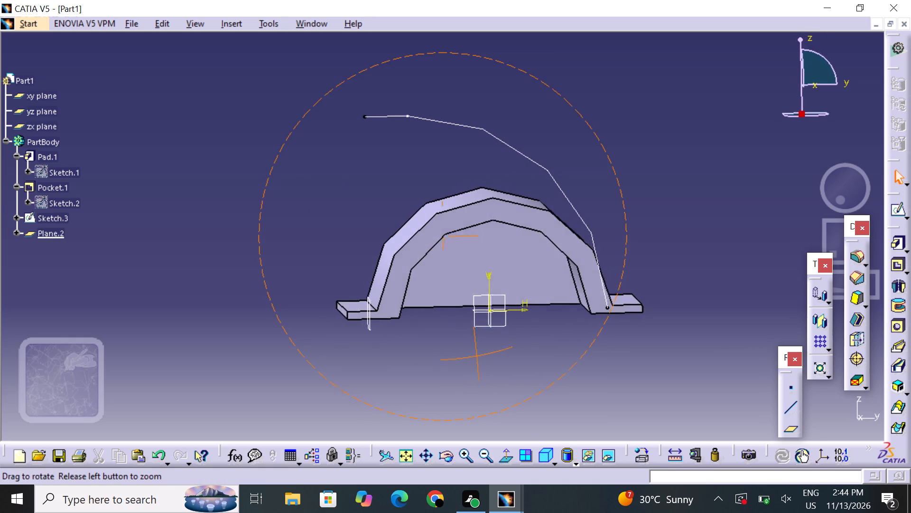
{"action": "middle_click_drag", "start_coordinate": [475, 356], "coordinate": [408, 362]}
{"action": "right_click_drag", "start_coordinate": [475, 356], "coordinate": [400, 359]}
{"action": "middle_click_drag", "start_coordinate": [433, 328], "coordinate": [410, 325]}
{"action": "right_click_drag", "start_coordinate": [433, 329], "coordinate": [410, 325]}
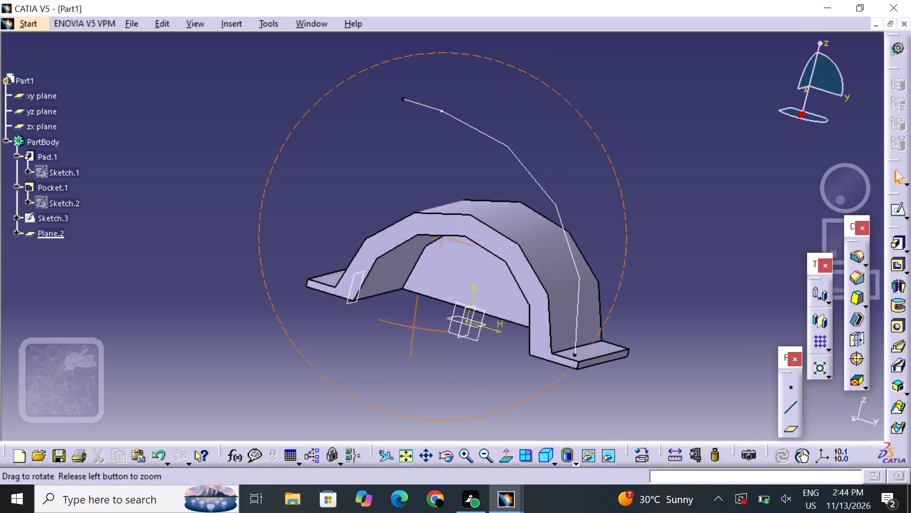
{"action": "middle_click_drag", "start_coordinate": [410, 325], "coordinate": [400, 293]}
{"action": "right_click_drag", "start_coordinate": [410, 325], "coordinate": [400, 293]}
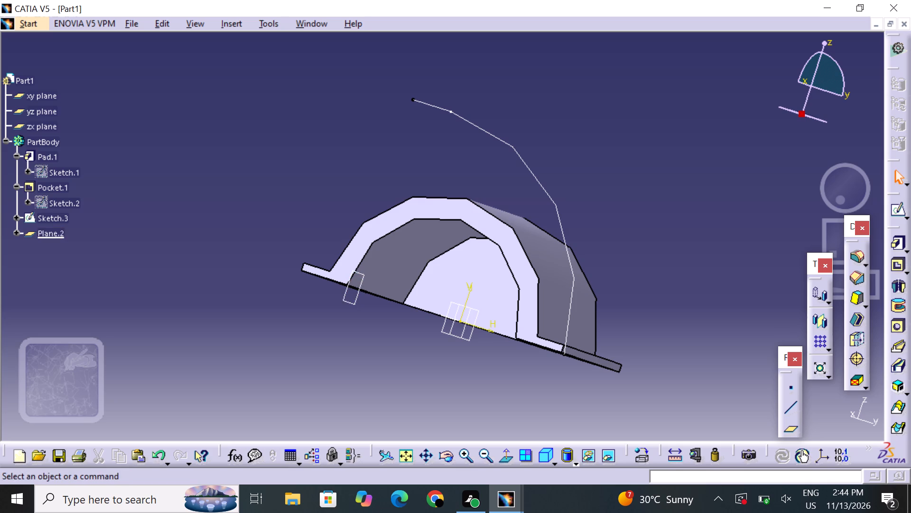
{"action": "left_click", "coordinate": [353, 300]}
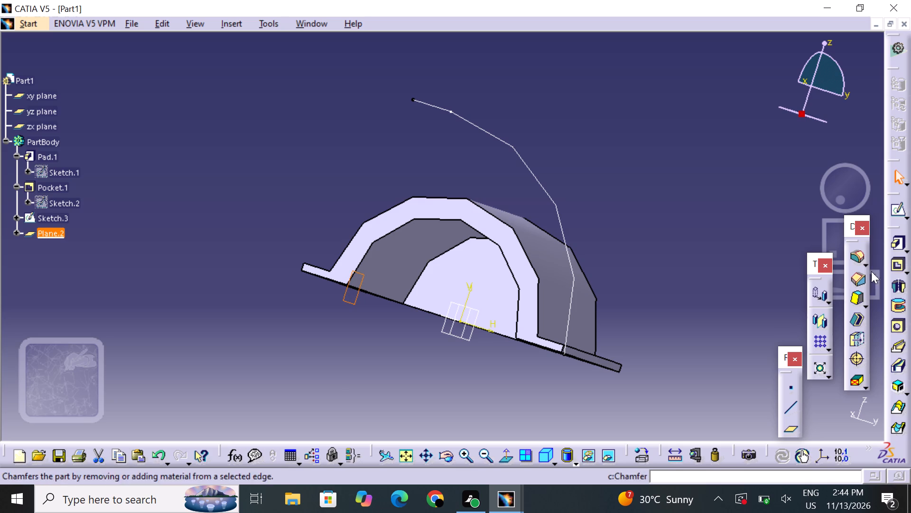
{"action": "left_click", "coordinate": [897, 210]}
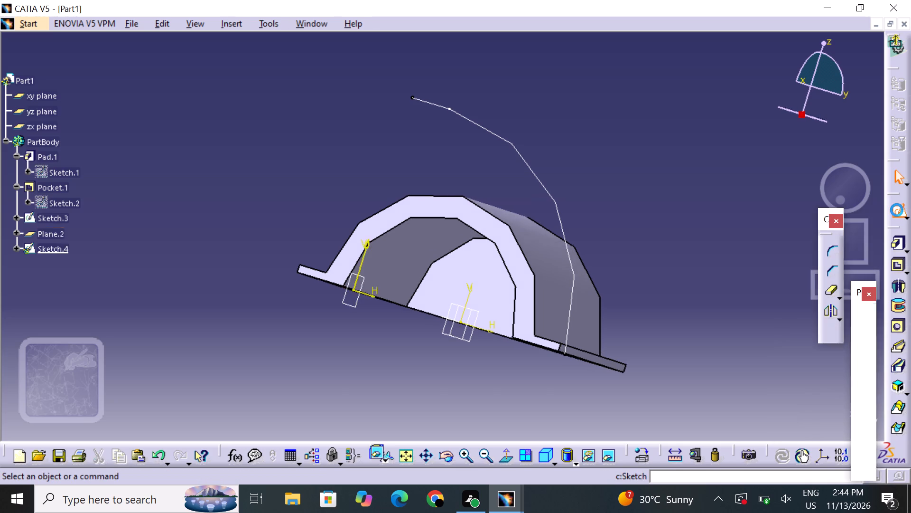
{"action": "middle_click_drag", "start_coordinate": [549, 260], "coordinate": [649, 297]}
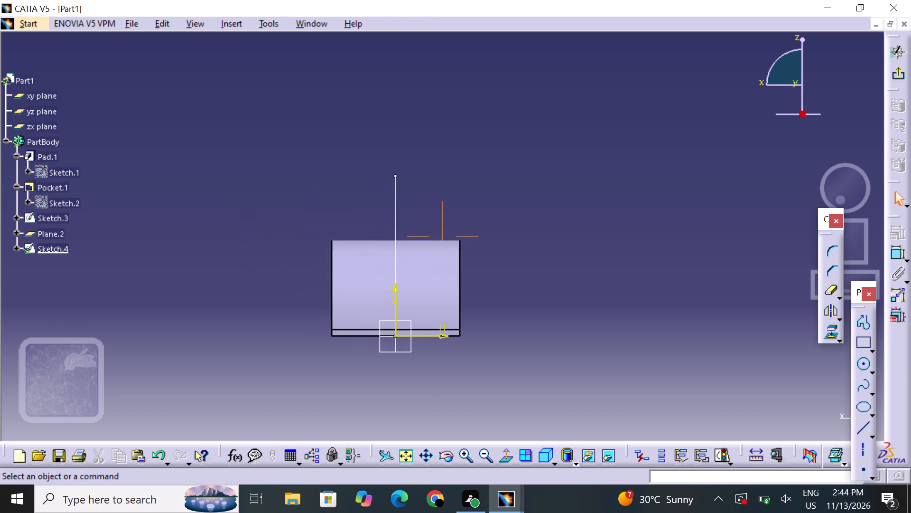
{"action": "middle_click_drag", "start_coordinate": [649, 297], "coordinate": [649, 297]}
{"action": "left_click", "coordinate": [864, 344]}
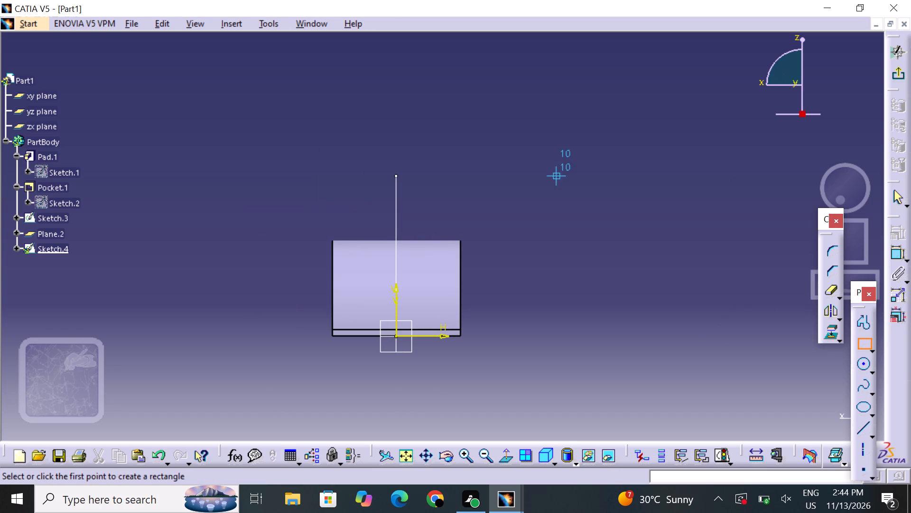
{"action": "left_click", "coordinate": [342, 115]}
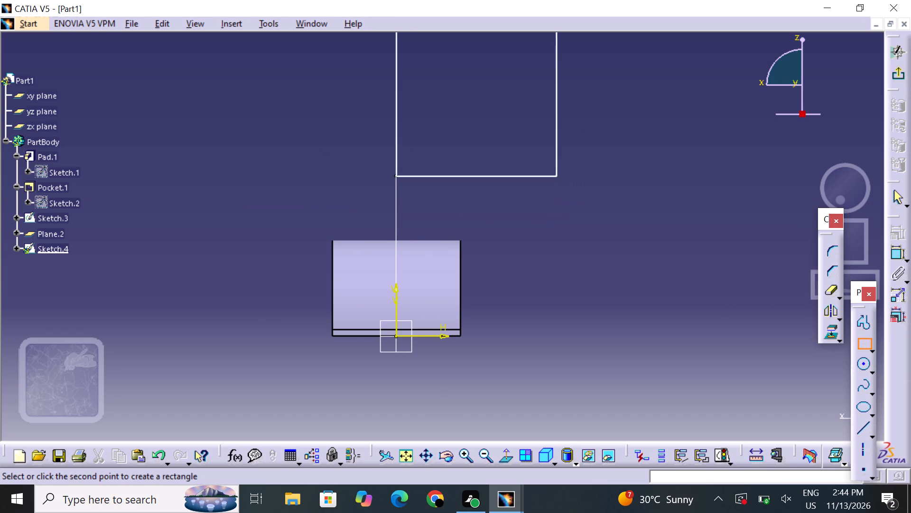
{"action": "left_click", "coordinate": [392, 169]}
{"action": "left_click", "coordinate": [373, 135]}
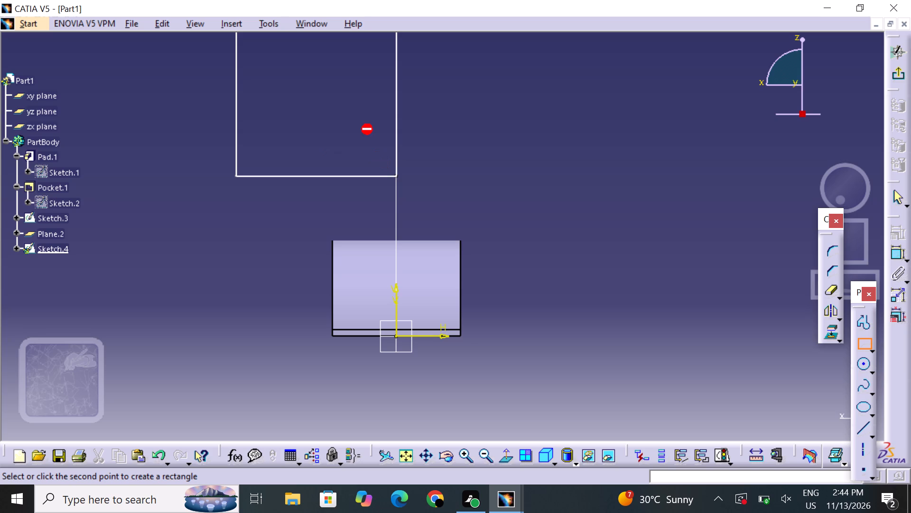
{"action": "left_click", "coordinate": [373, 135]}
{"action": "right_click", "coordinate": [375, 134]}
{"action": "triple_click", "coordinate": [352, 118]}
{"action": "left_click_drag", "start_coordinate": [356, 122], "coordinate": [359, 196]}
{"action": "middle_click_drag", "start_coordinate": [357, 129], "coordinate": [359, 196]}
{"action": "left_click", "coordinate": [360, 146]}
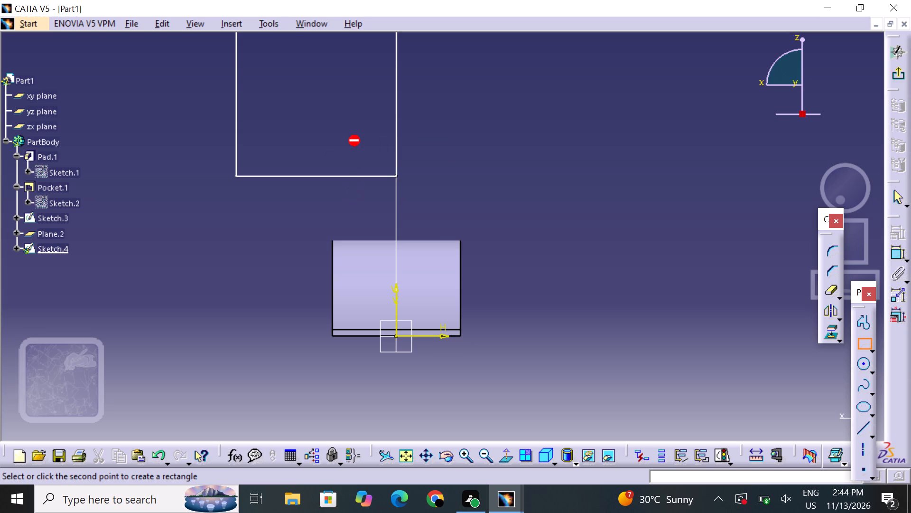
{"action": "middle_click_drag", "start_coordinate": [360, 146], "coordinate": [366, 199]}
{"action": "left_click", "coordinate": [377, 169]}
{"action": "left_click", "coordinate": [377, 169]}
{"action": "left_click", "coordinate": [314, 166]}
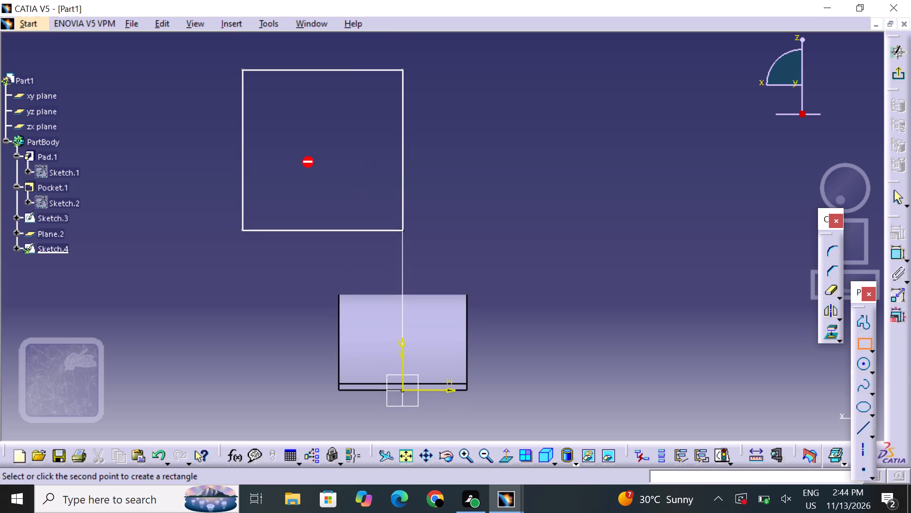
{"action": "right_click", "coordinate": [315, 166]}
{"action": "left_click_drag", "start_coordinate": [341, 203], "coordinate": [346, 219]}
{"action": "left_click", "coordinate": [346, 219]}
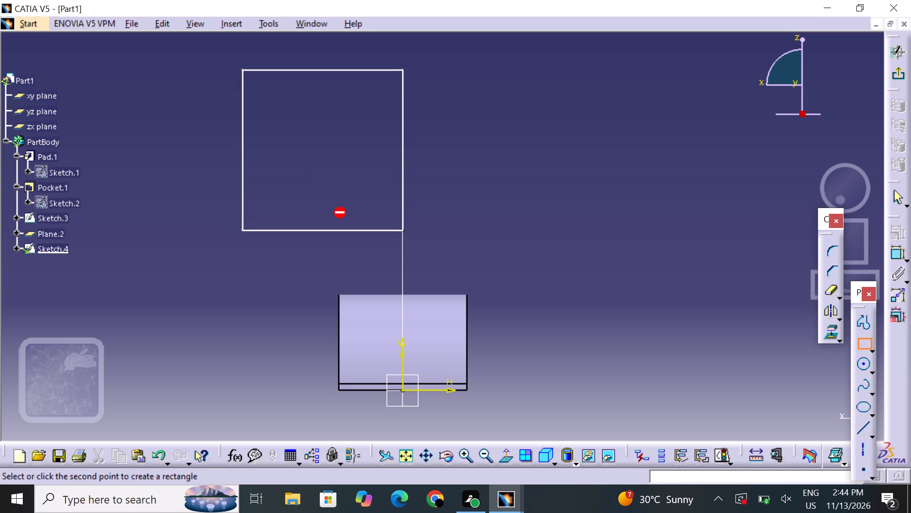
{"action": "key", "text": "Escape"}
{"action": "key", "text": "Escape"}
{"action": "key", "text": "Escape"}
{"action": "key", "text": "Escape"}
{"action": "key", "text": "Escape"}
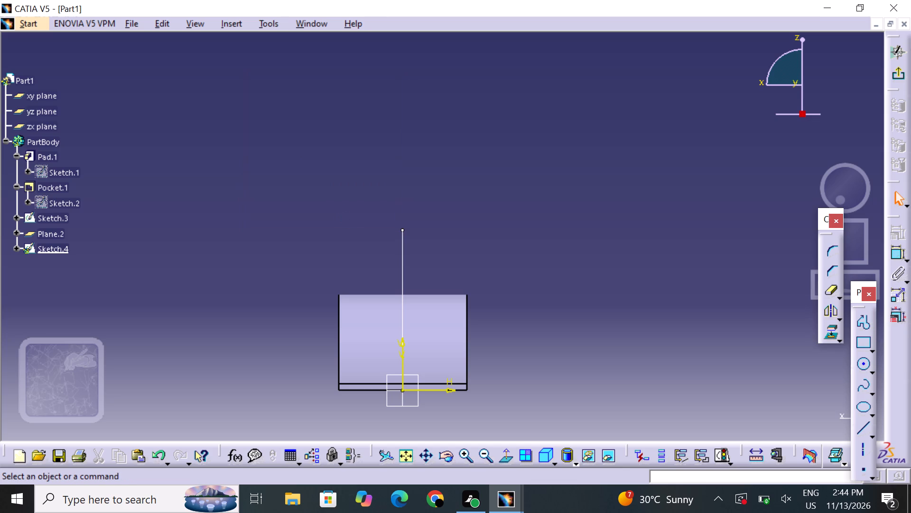
Sketch a rectangle about 10 mm square above the part, with its first corner on the V axis at about 20 mm.
{"action": "left_click", "coordinate": [870, 349]}
{"action": "left_click", "coordinate": [860, 344]}
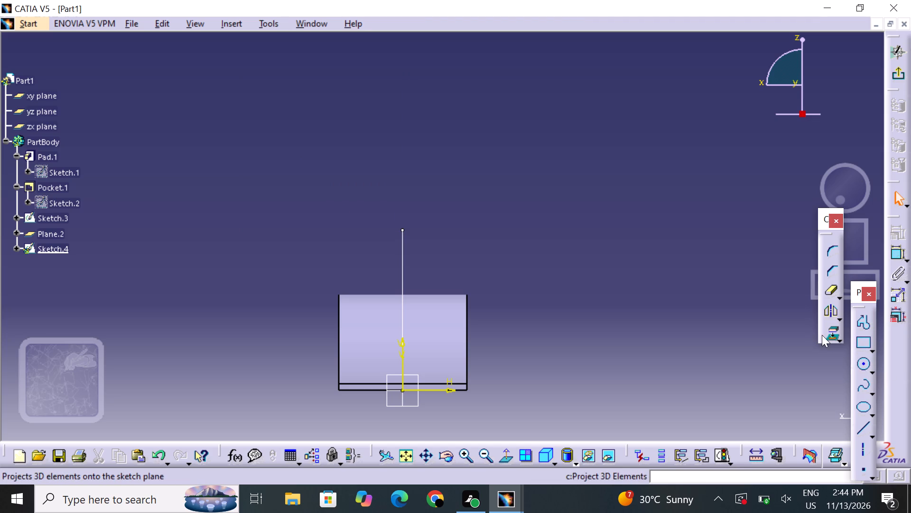
{"action": "left_click", "coordinate": [862, 341]}
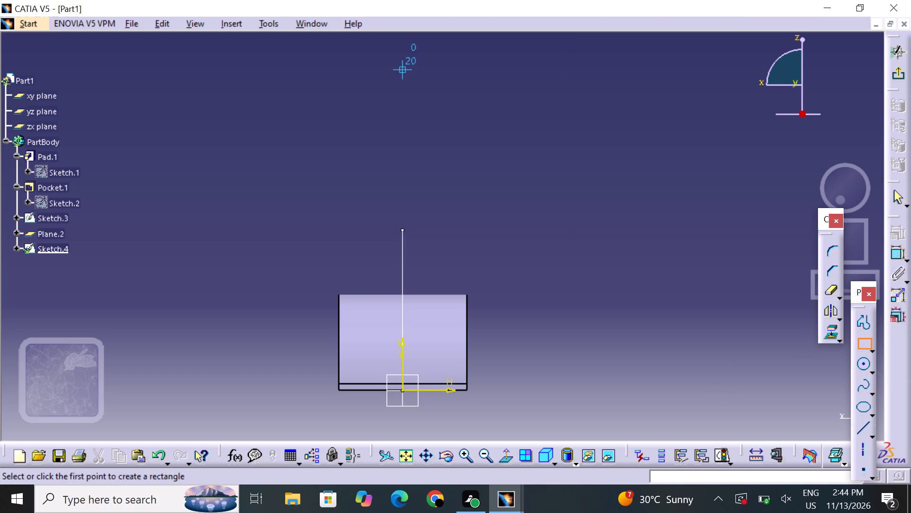
{"action": "left_click_drag", "start_coordinate": [476, 131], "coordinate": [480, 136]}
{"action": "left_click", "coordinate": [532, 163]}
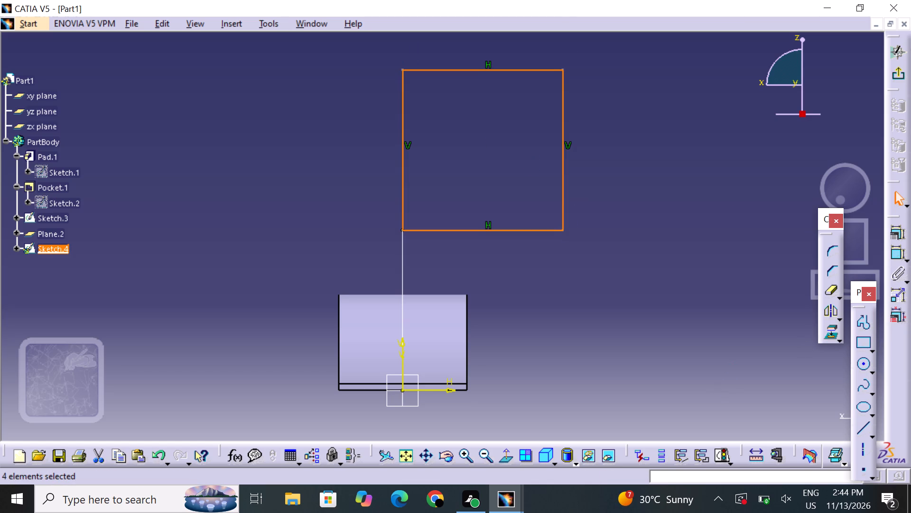
{"action": "left_click_drag", "start_coordinate": [558, 213], "coordinate": [567, 230]}
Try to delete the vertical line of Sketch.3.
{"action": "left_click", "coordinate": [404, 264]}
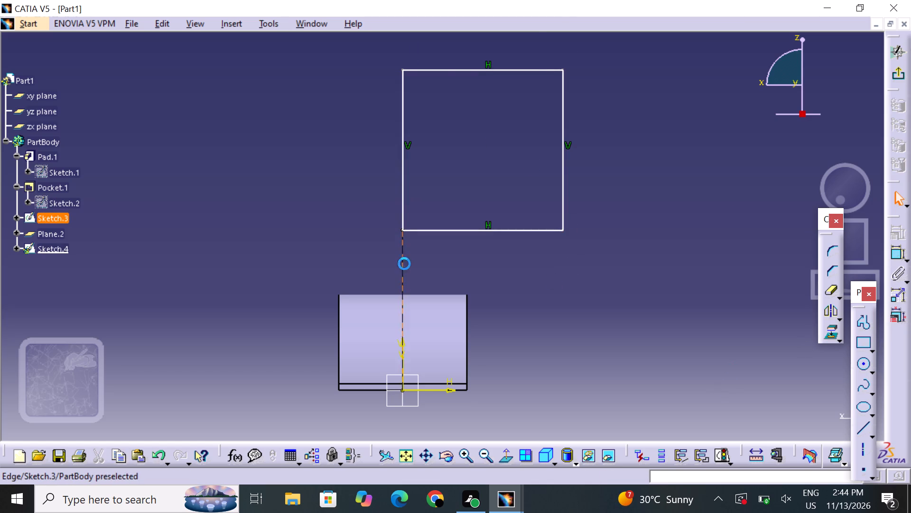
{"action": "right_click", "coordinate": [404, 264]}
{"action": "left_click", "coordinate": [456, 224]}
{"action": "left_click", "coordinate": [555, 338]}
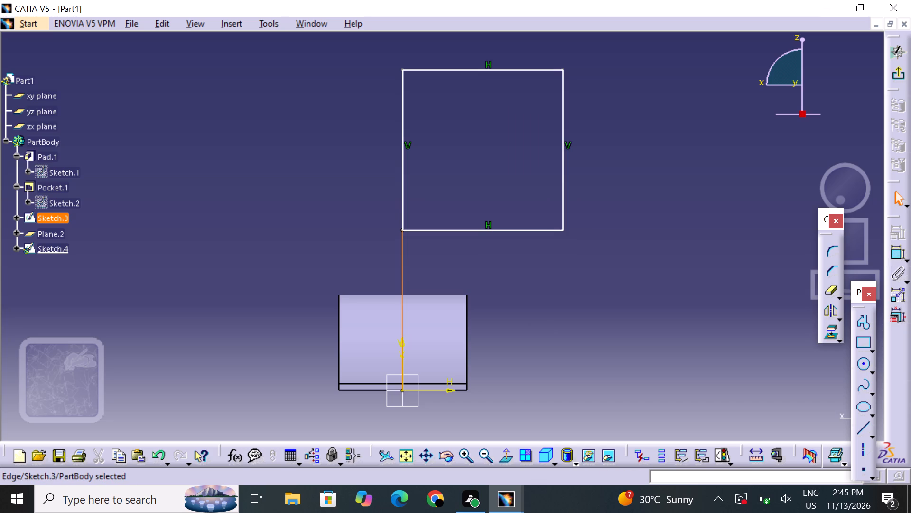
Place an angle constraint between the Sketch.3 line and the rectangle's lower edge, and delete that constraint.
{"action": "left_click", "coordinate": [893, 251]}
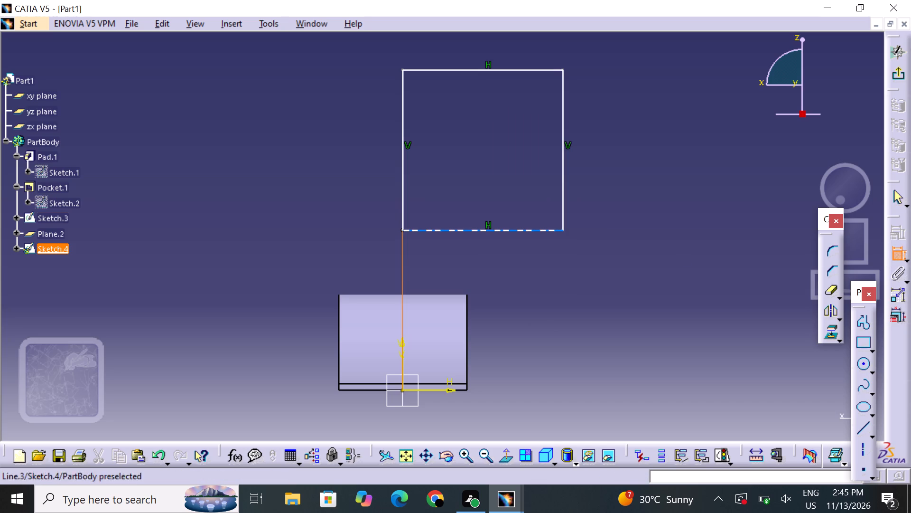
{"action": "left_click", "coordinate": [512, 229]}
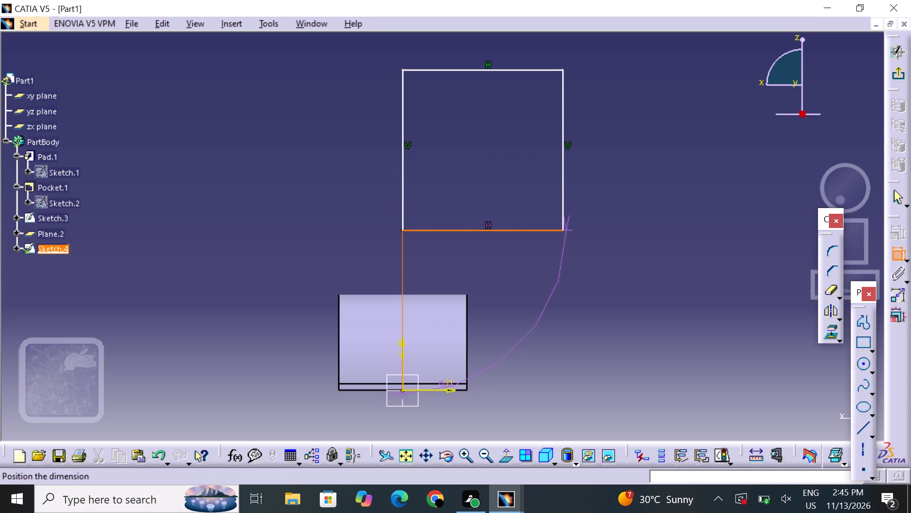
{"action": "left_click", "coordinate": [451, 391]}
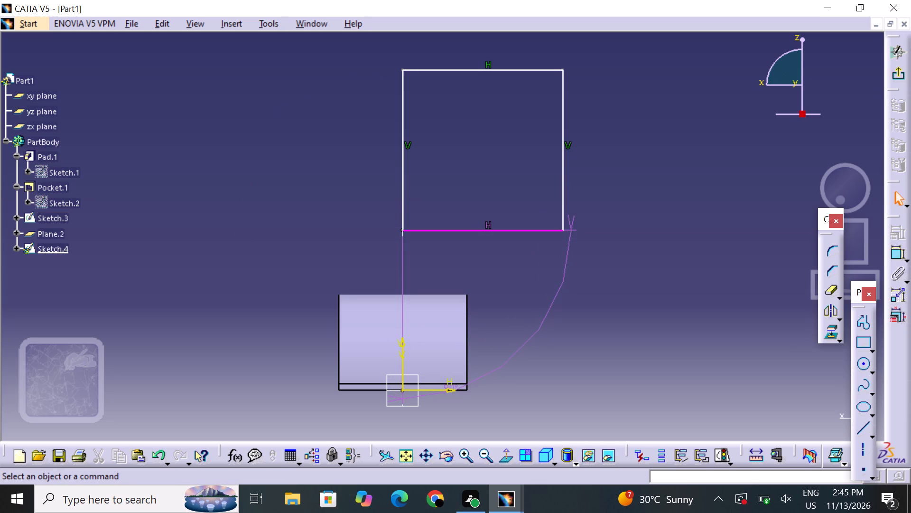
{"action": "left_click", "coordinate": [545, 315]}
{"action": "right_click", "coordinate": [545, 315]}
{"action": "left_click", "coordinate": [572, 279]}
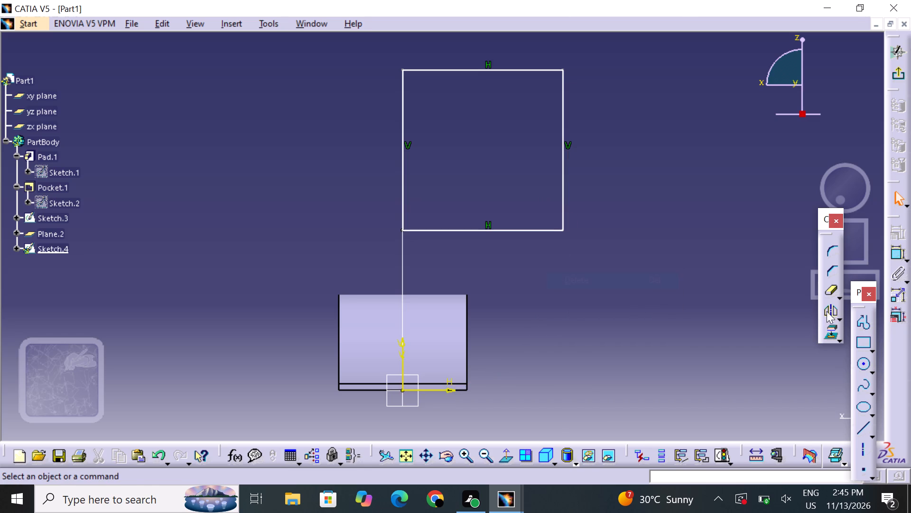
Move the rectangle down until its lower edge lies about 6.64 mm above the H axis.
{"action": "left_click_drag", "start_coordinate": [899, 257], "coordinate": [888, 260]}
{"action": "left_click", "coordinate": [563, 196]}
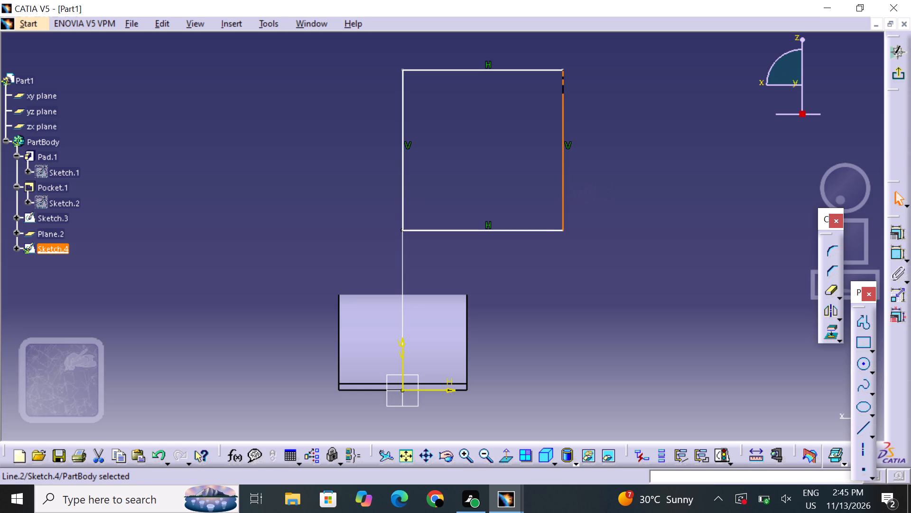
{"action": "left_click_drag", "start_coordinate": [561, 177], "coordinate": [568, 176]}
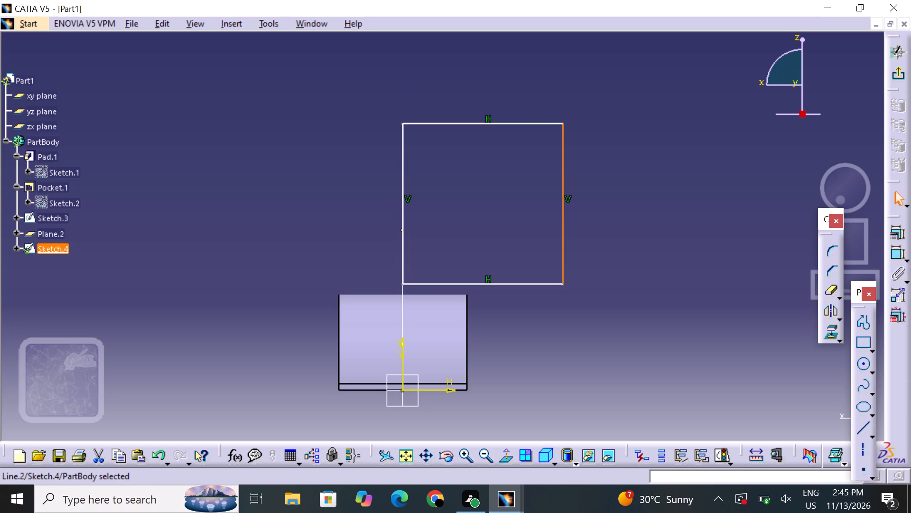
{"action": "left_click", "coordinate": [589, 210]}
Dimension the rectangle's vertical side and set its length to 4.2 mm.
{"action": "left_click", "coordinate": [899, 254]}
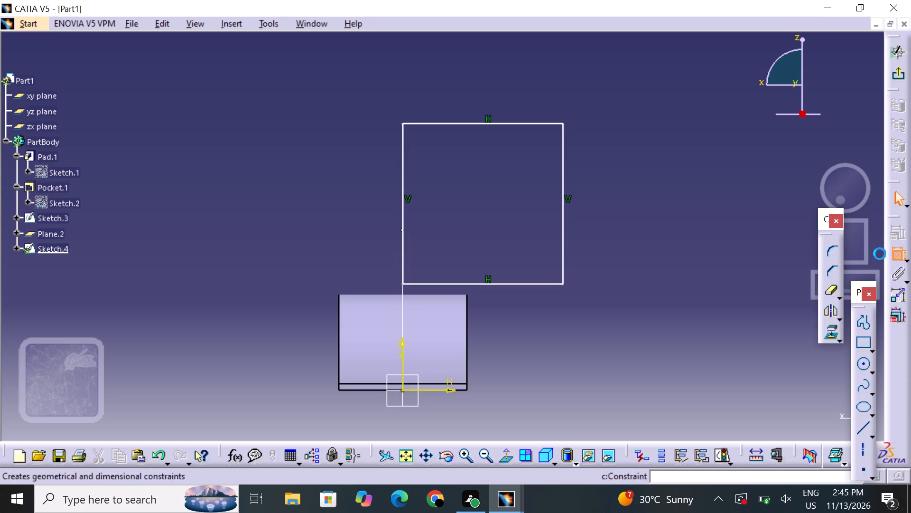
{"action": "left_click", "coordinate": [562, 236]}
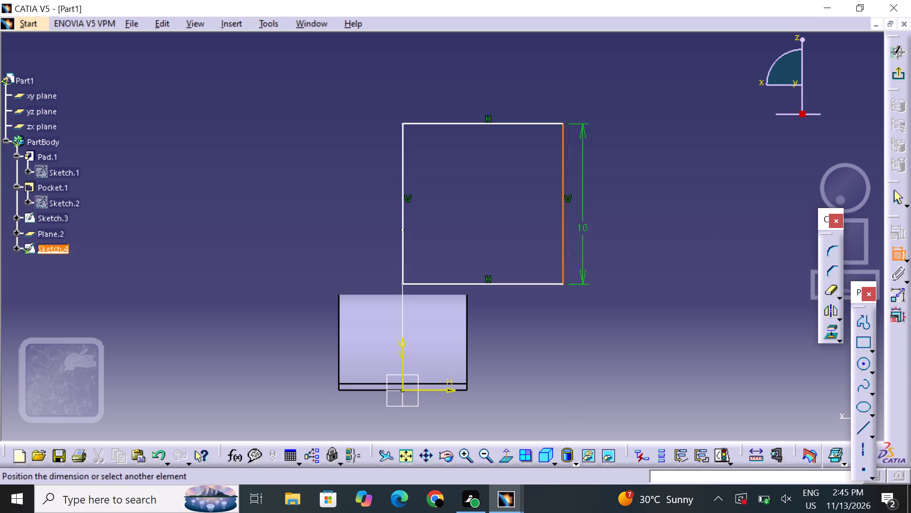
{"action": "left_click", "coordinate": [590, 229]}
{"action": "double_click", "coordinate": [590, 229]}
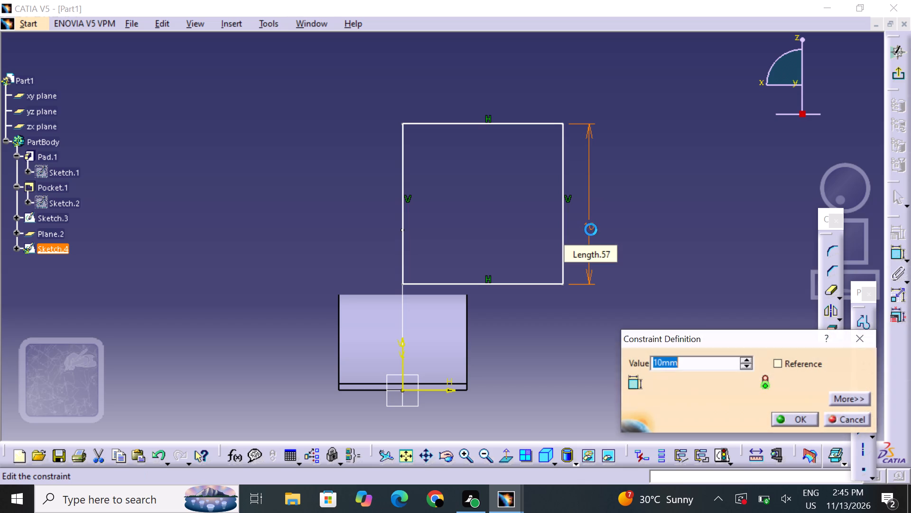
{"action": "key", "text": "BackSpace"}
{"action": "type", "text": "4.2"}
{"action": "key", "text": "Return"}
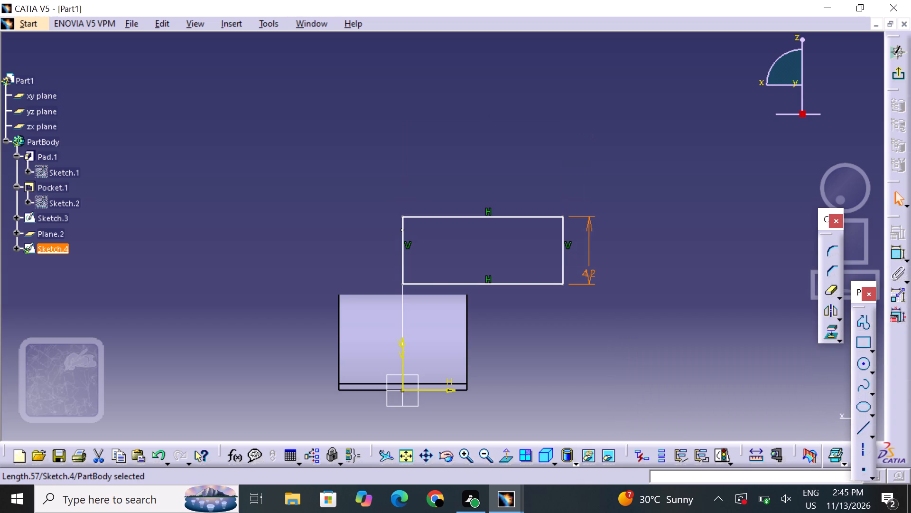
{"action": "left_click", "coordinate": [625, 283]}
Hide Sketch.3.
{"action": "left_click", "coordinate": [402, 309]}
{"action": "right_click", "coordinate": [402, 307]}
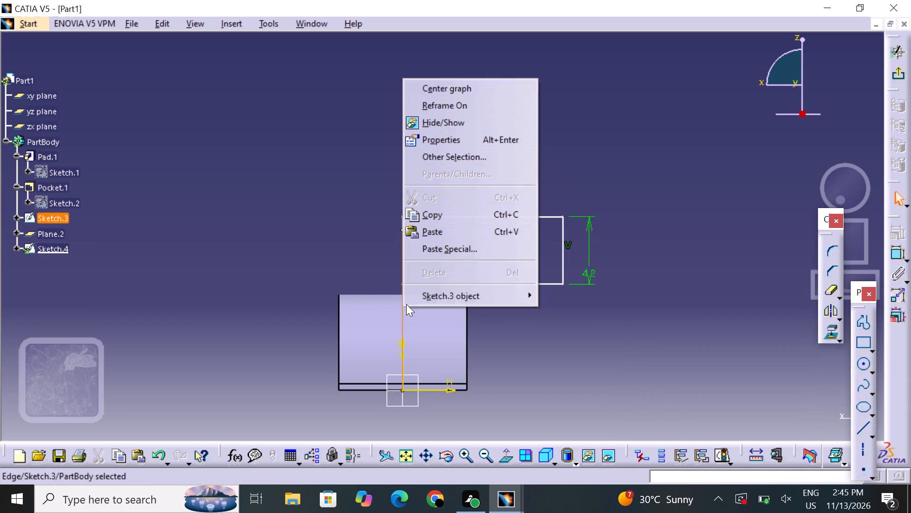
{"action": "left_click", "coordinate": [450, 125]}
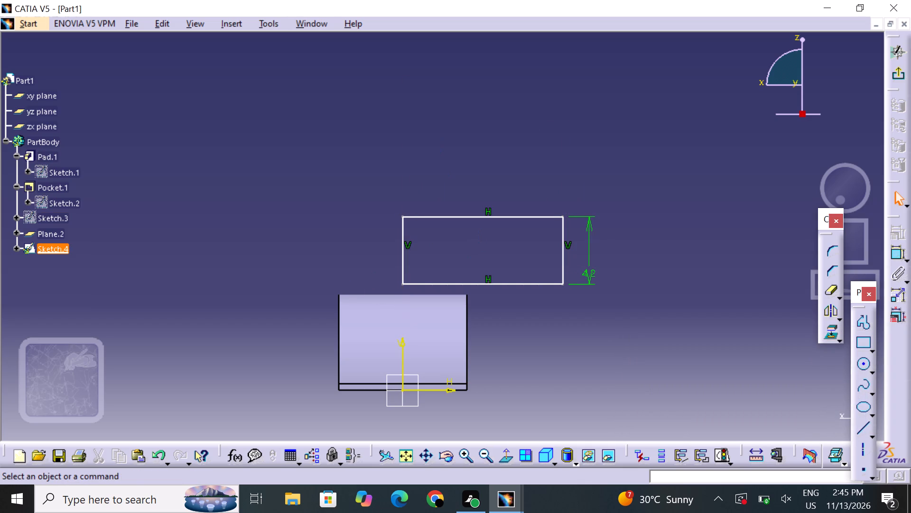
Constrain the rectangle's two vertical sides symmetric about the V axis.
{"action": "middle_click_drag", "start_coordinate": [540, 337], "coordinate": [545, 256]}
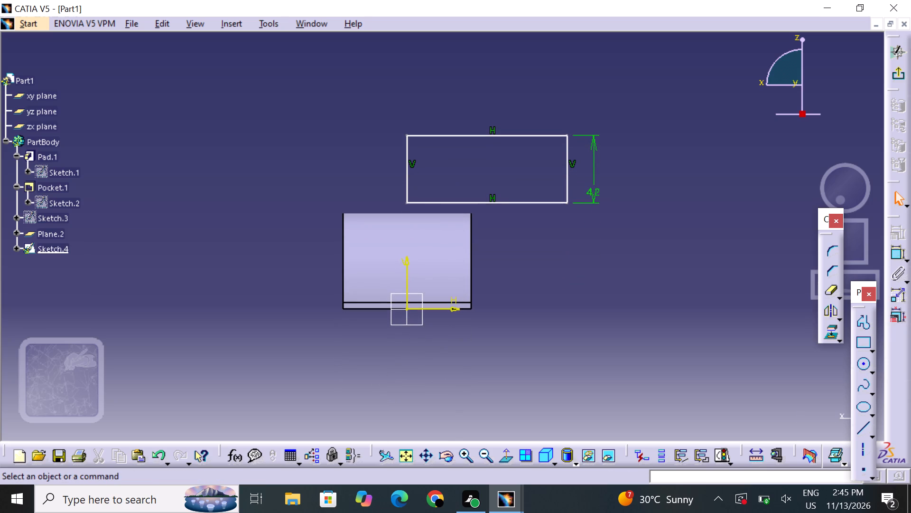
{"action": "left_click", "coordinate": [890, 252]}
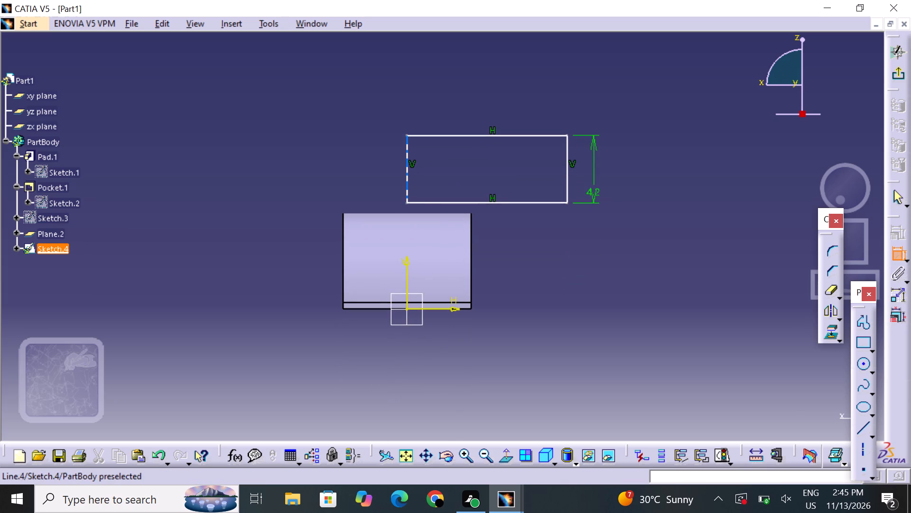
{"action": "left_click", "coordinate": [406, 179]}
{"action": "left_click", "coordinate": [566, 180]}
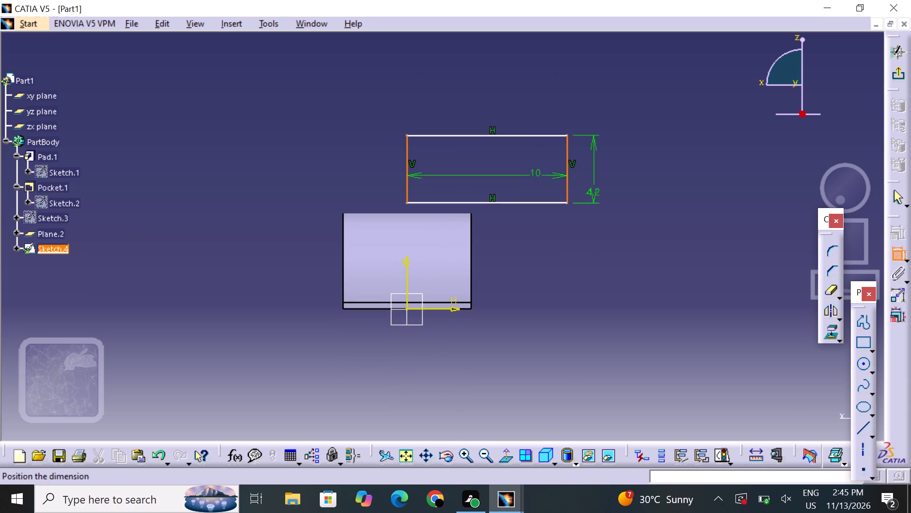
{"action": "right_click", "coordinate": [487, 168]}
{"action": "left_click", "coordinate": [562, 304]}
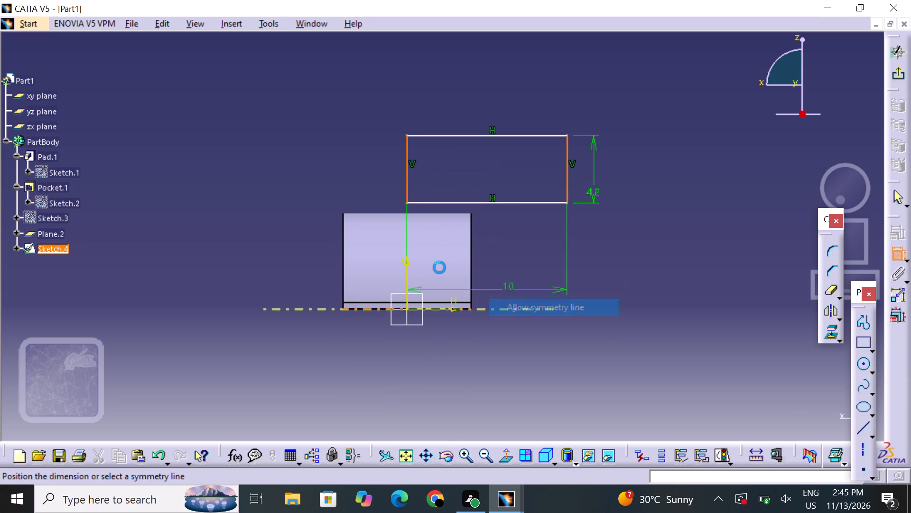
{"action": "left_click", "coordinate": [405, 264]}
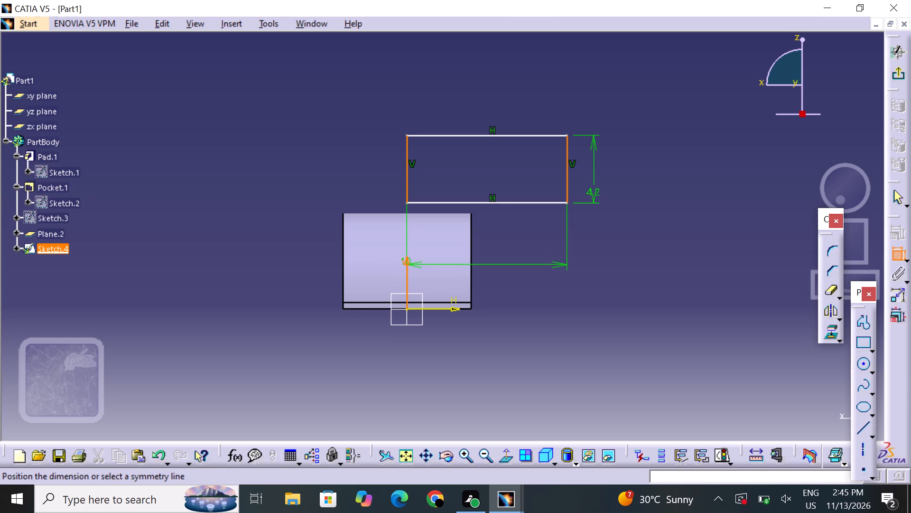
{"action": "left_click", "coordinate": [539, 295]}
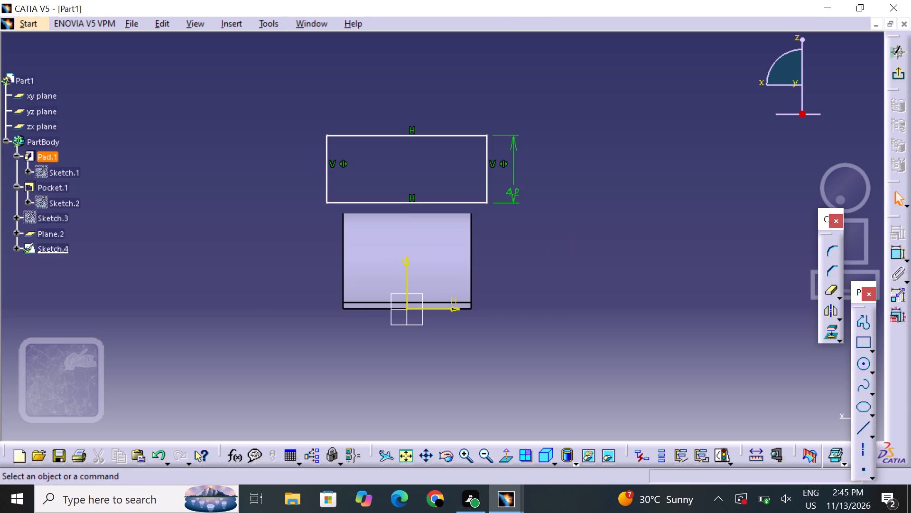
Dimension the rectangle's lower edge from the H axis and set the offset to 5.8 mm.
{"action": "left_click", "coordinate": [897, 253]}
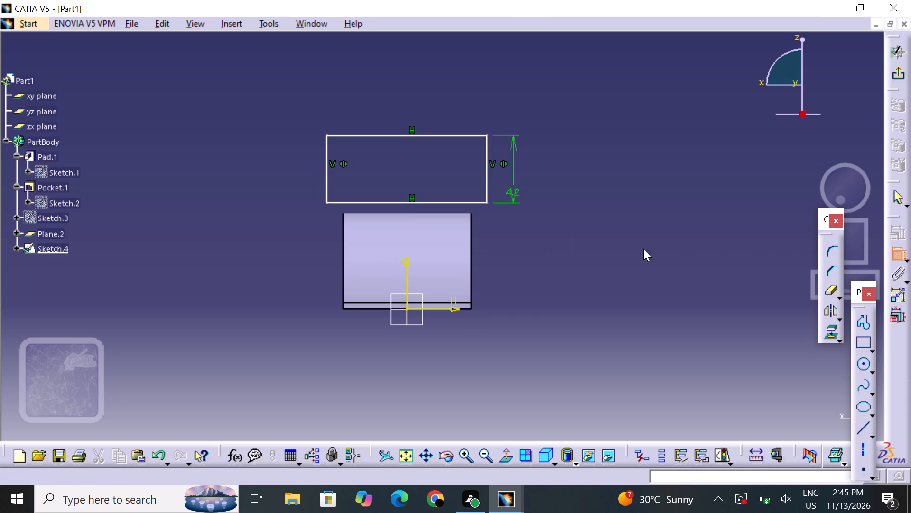
{"action": "left_click", "coordinate": [478, 202]}
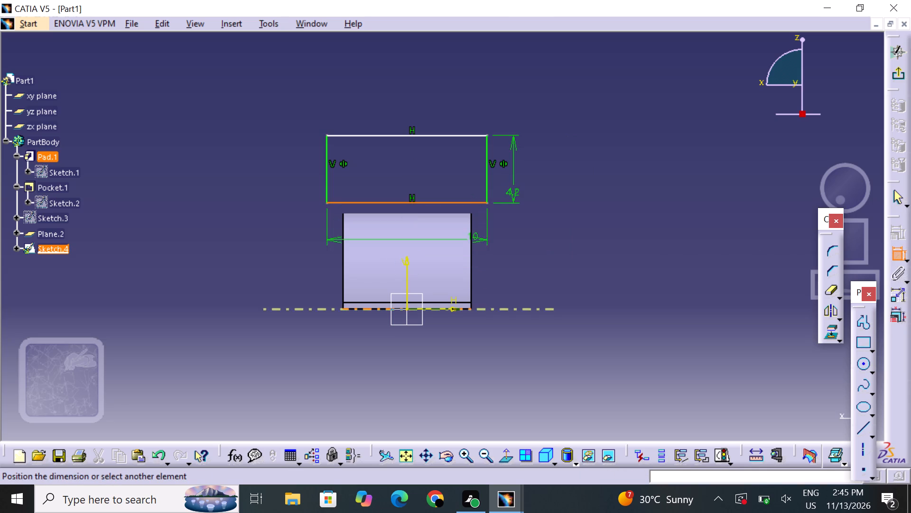
{"action": "left_click", "coordinate": [455, 310]}
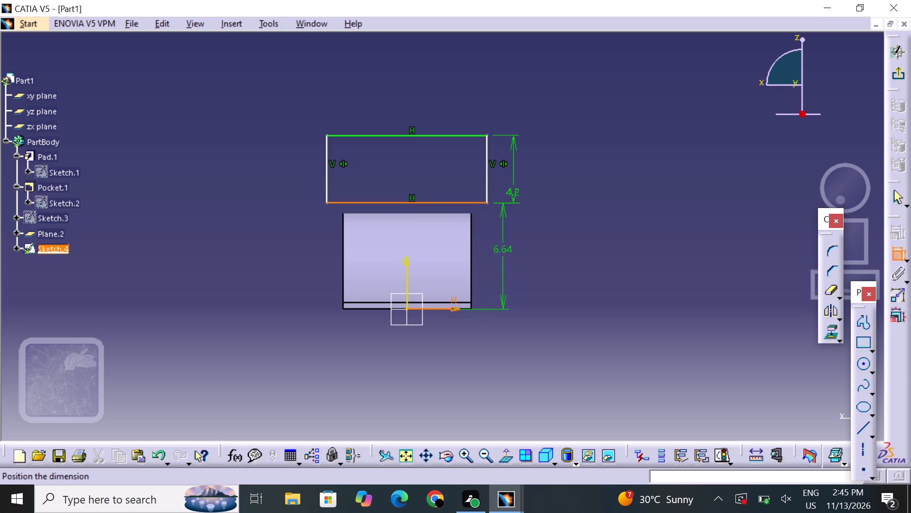
{"action": "left_click", "coordinate": [502, 252]}
{"action": "double_click", "coordinate": [506, 251]}
{"action": "key", "text": "BackSpace"}
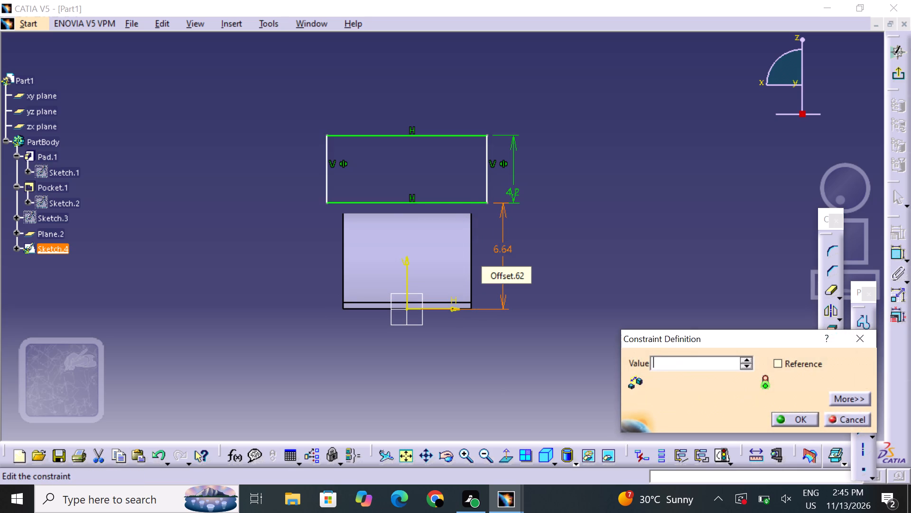
{"action": "key", "text": "5"}
{"action": "type", "text": ".8"}
{"action": "key", "text": "Return"}
{"action": "left_click", "coordinate": [551, 259]}
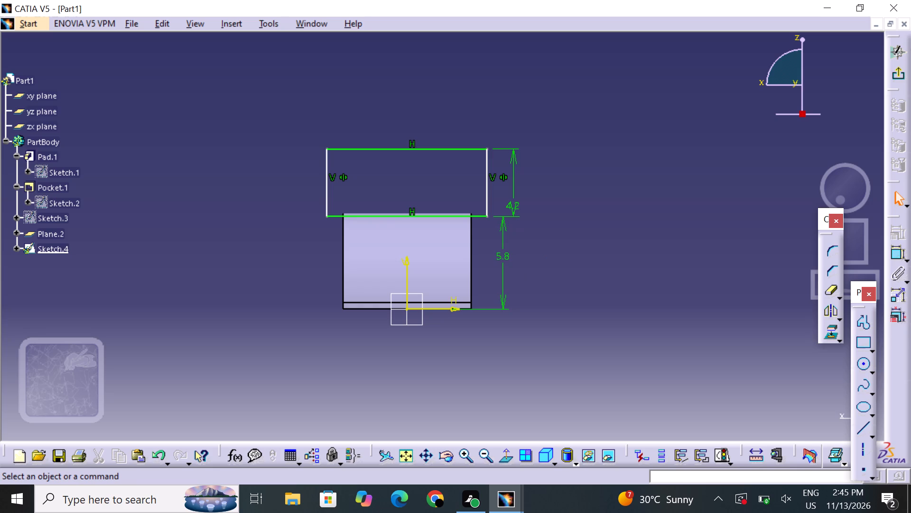
Dimension the rectangle's upper edge and set its length to 5.75 mm.
{"action": "left_click", "coordinate": [895, 258]}
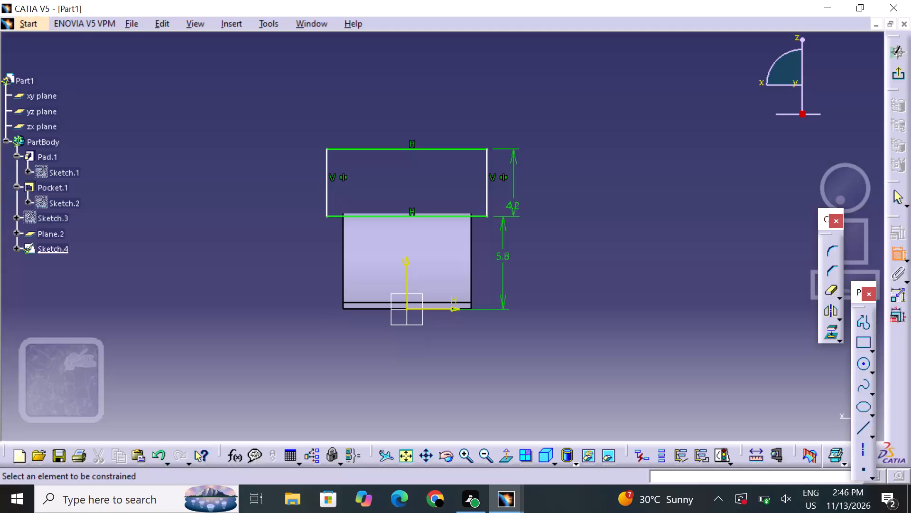
{"action": "left_click", "coordinate": [433, 150]}
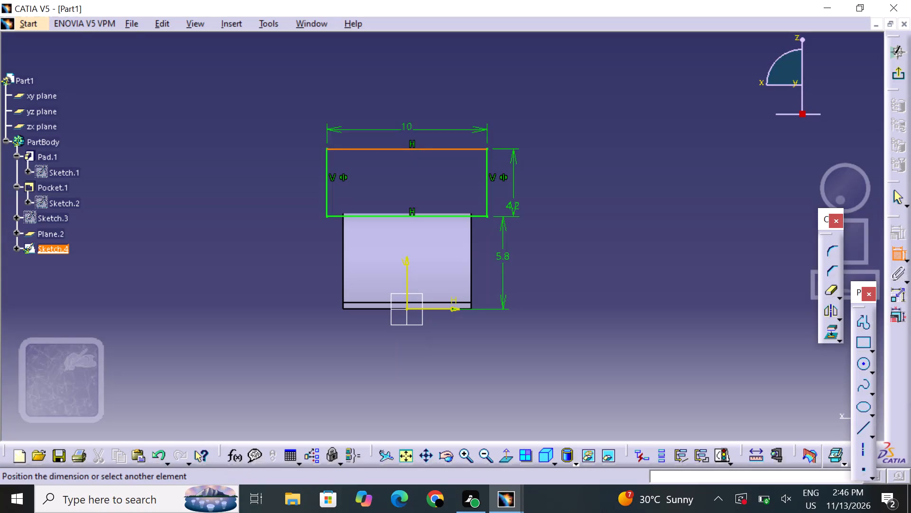
{"action": "left_click", "coordinate": [425, 116]}
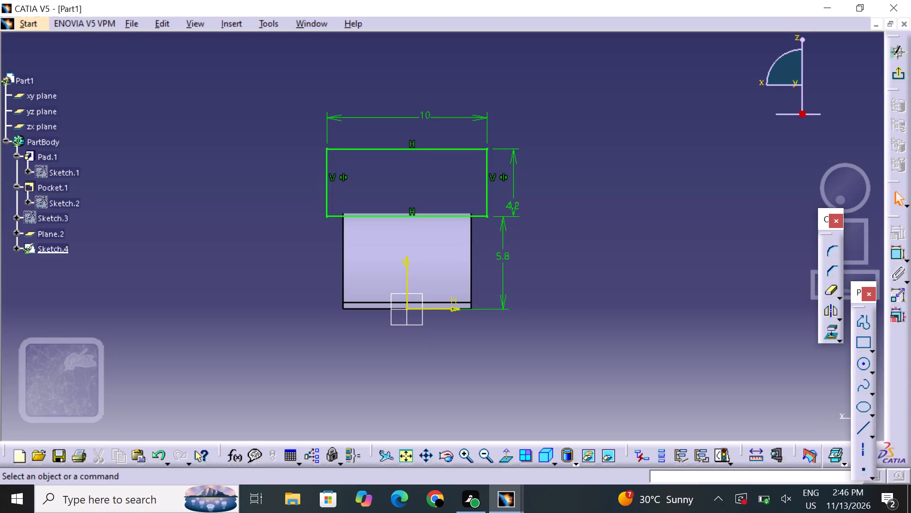
{"action": "double_click", "coordinate": [425, 116]}
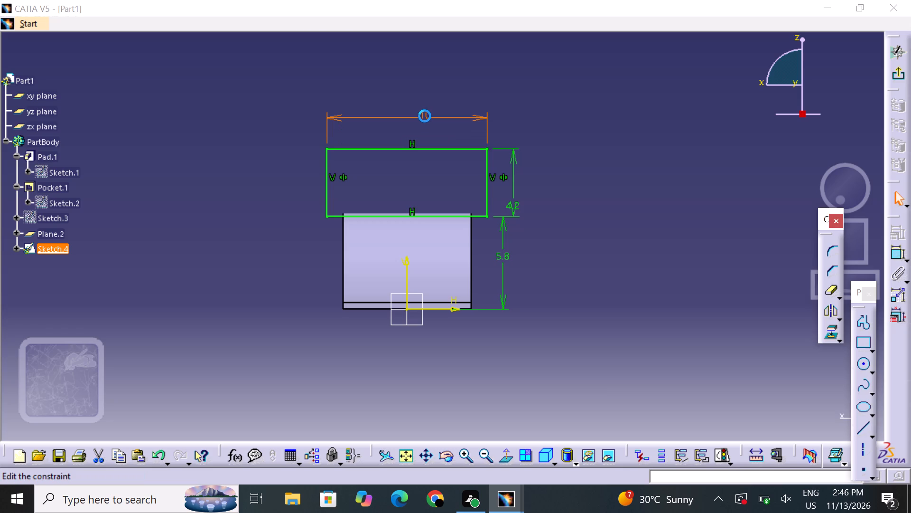
{"action": "key", "text": "BackSpace"}
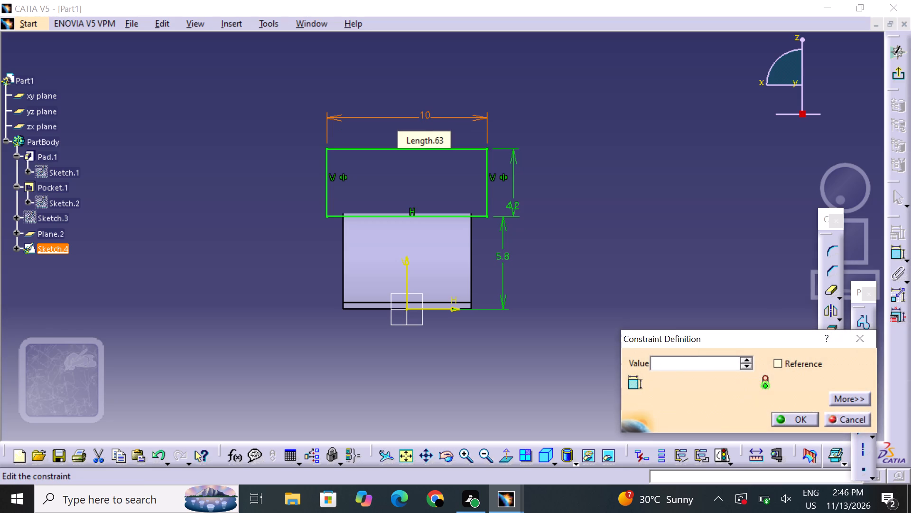
{"action": "key", "text": "5"}
{"action": "type", "text": ".75"}
{"action": "key", "text": "Return"}
{"action": "left_click", "coordinate": [534, 148]}
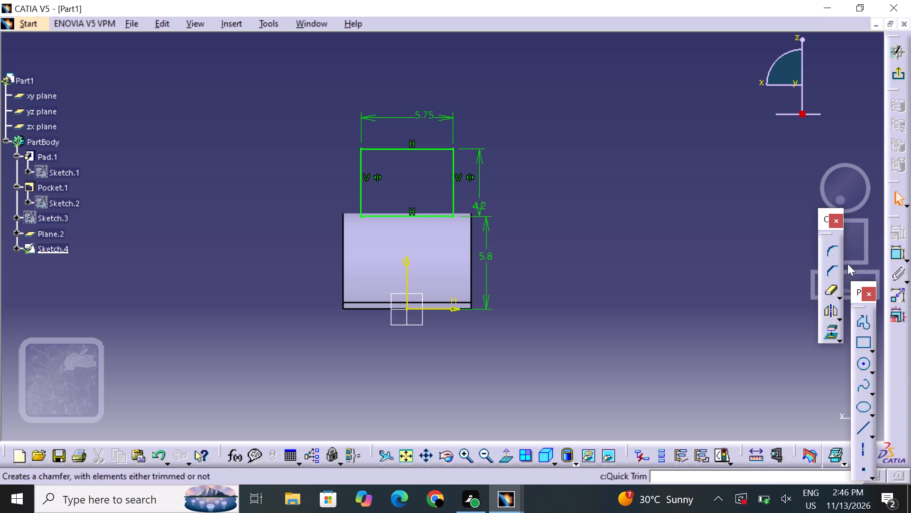
Round the rectangle's upper-right corner with a radius of about 1.35 mm, converting the trimmed edges' length constraints into distances.
{"action": "left_click", "coordinate": [830, 250]}
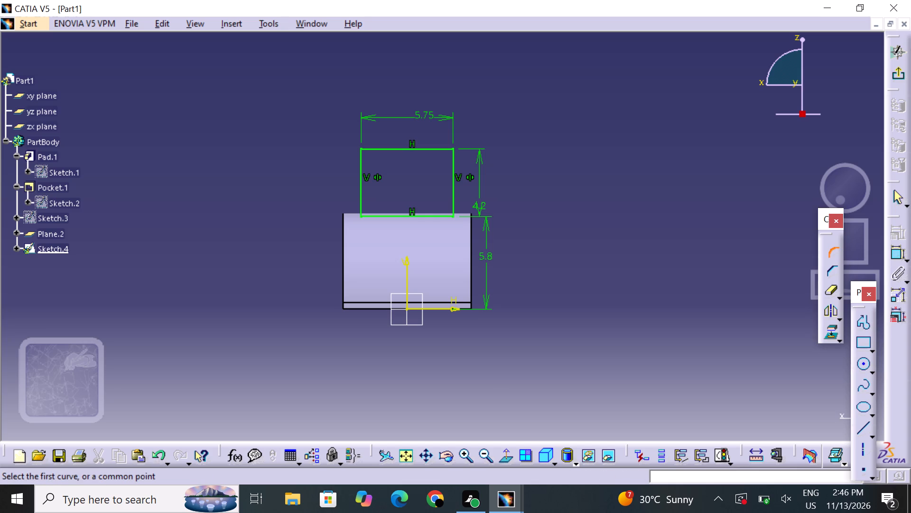
{"action": "left_click", "coordinate": [466, 452]}
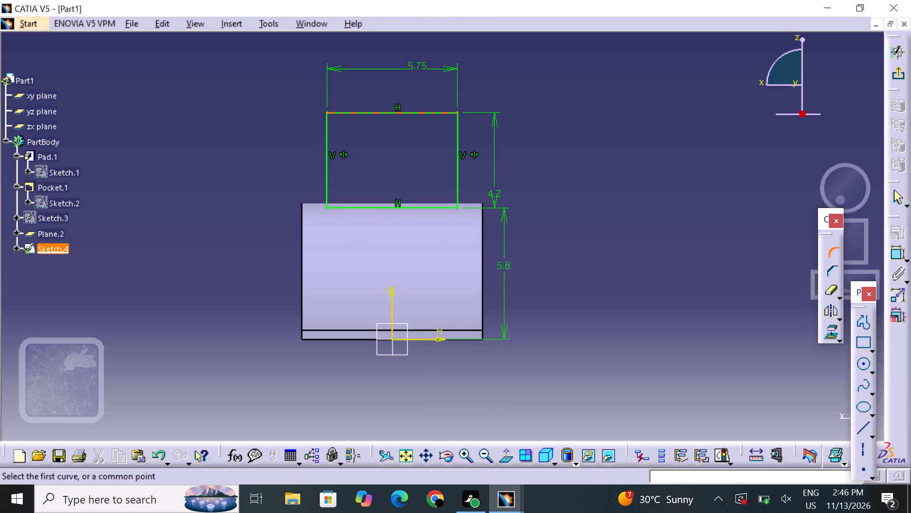
{"action": "left_click", "coordinate": [444, 113]}
{"action": "left_click", "coordinate": [457, 132]}
{"action": "left_click", "coordinate": [455, 131]}
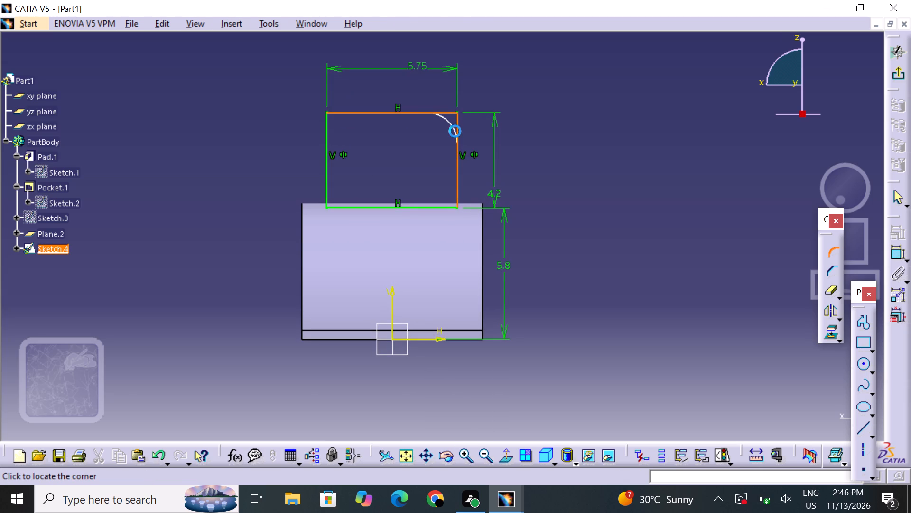
{"action": "left_click", "coordinate": [508, 271]}
{"action": "left_click", "coordinate": [505, 277]}
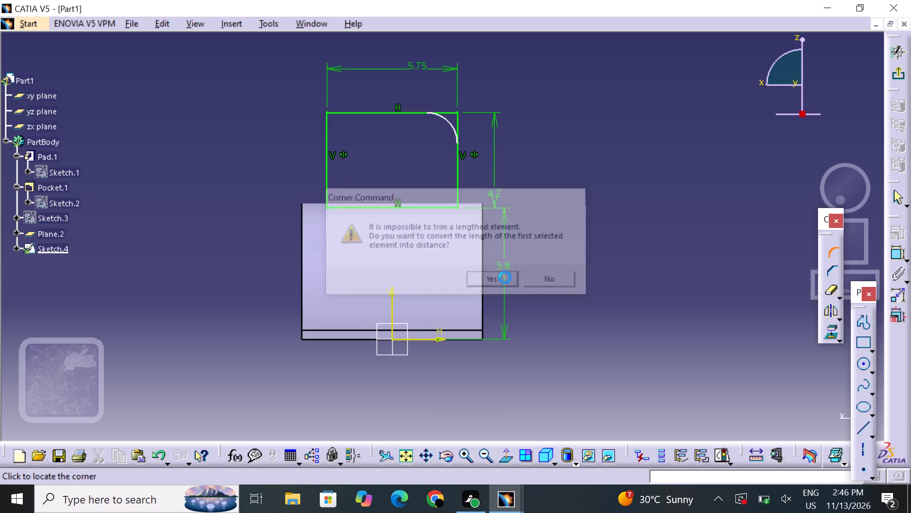
{"action": "left_click", "coordinate": [509, 274]}
{"action": "left_click", "coordinate": [567, 284]}
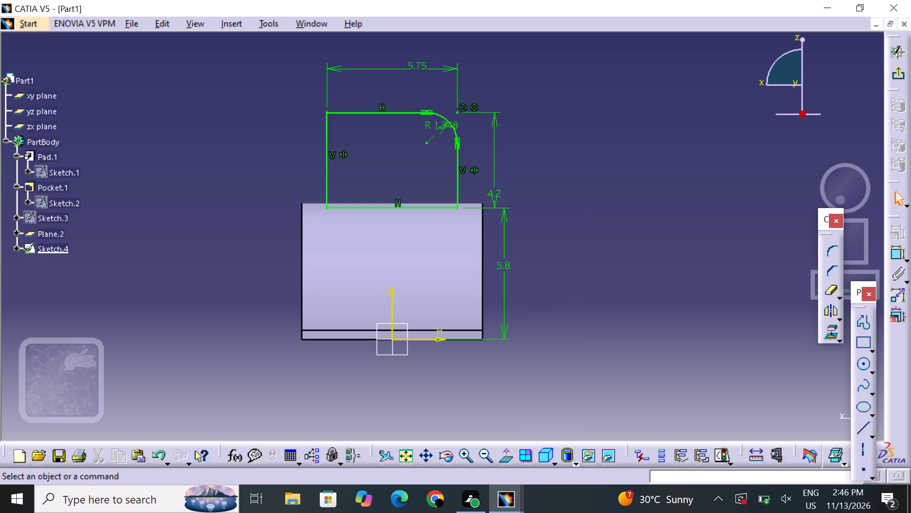
Round the rectangle's upper-left corner with a radius of about 1.42 mm.
{"action": "left_click", "coordinate": [830, 256]}
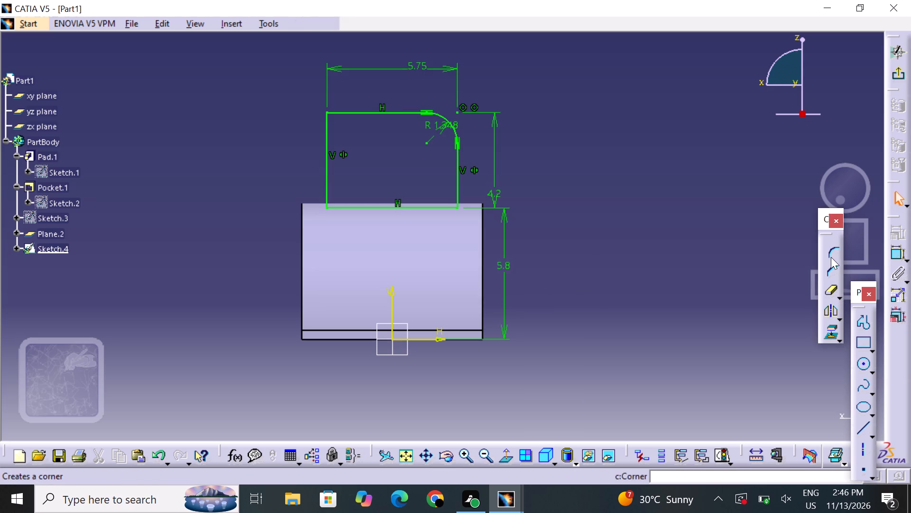
{"action": "left_click", "coordinate": [342, 114]}
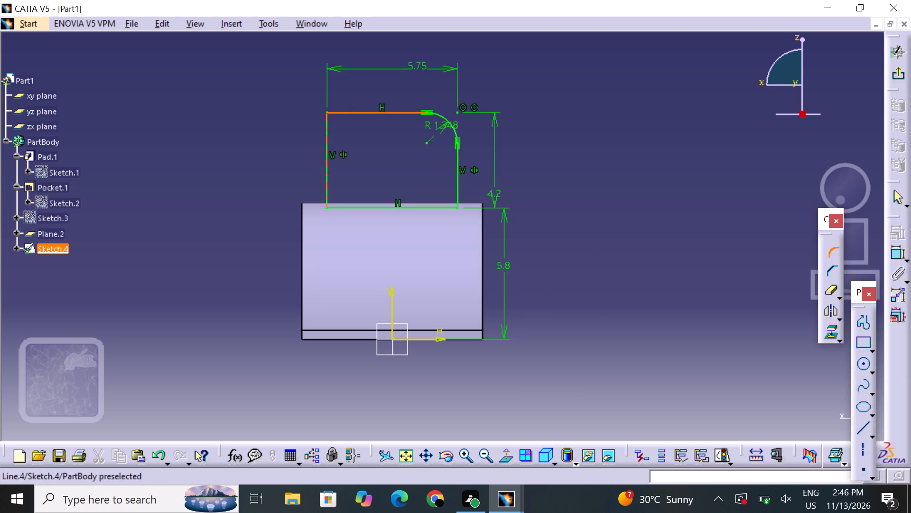
{"action": "left_click", "coordinate": [325, 127]}
{"action": "left_click", "coordinate": [334, 125]}
{"action": "left_click", "coordinate": [356, 137]}
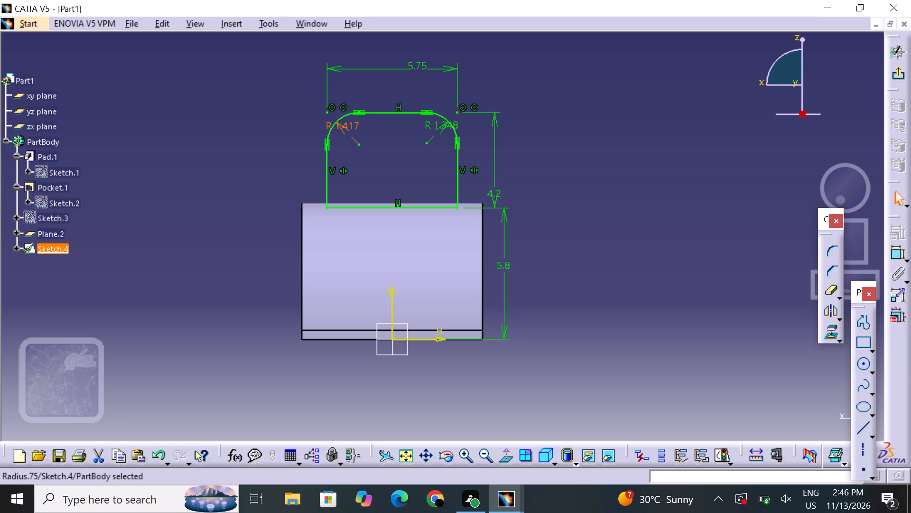
Round the rectangle's lower-left corner with a radius of about 1.27 mm.
{"action": "left_click", "coordinate": [827, 247]}
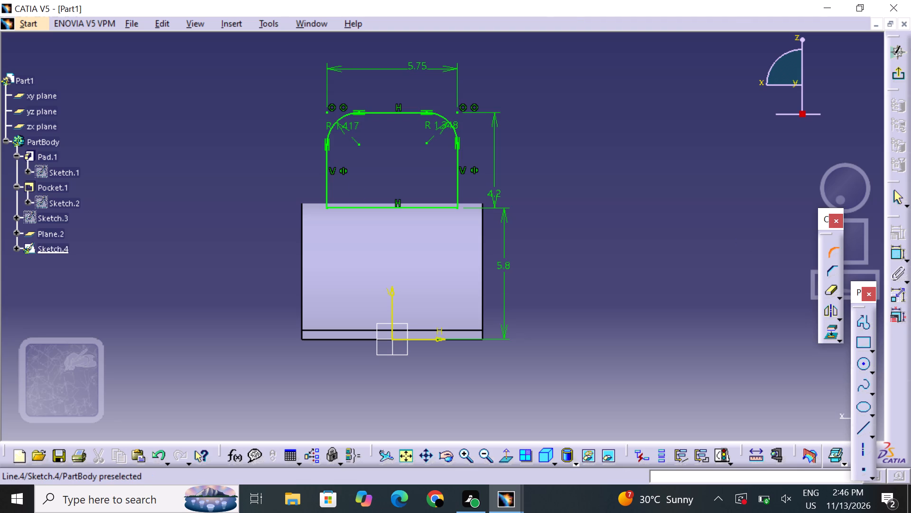
{"action": "left_click", "coordinate": [327, 194]}
{"action": "left_click", "coordinate": [341, 208]}
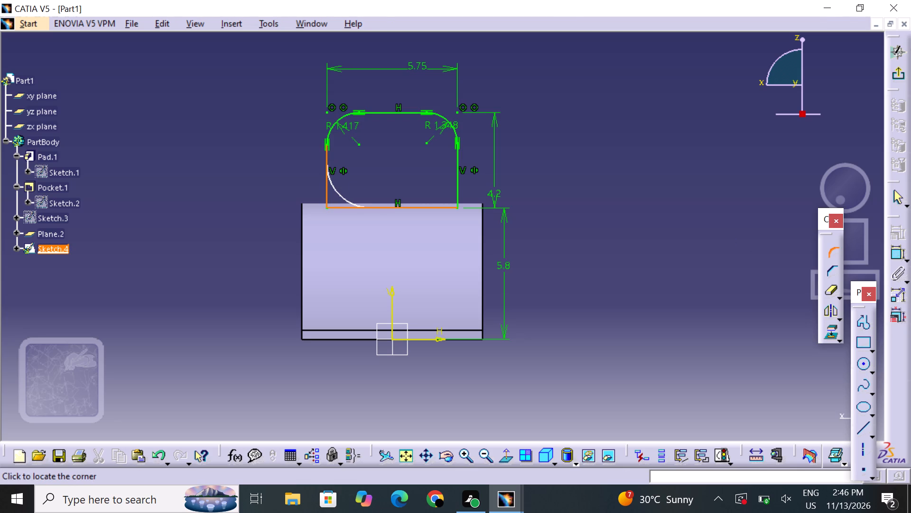
{"action": "left_click", "coordinate": [334, 198]}
{"action": "left_click", "coordinate": [706, 238]}
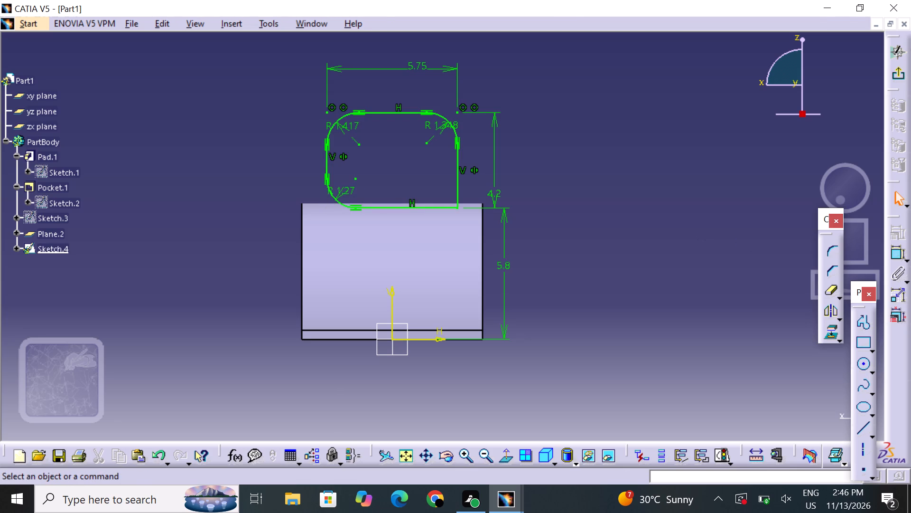
Round the rectangle's lower-right corner with a radius of about 1.34 mm.
{"action": "left_click", "coordinate": [836, 247]}
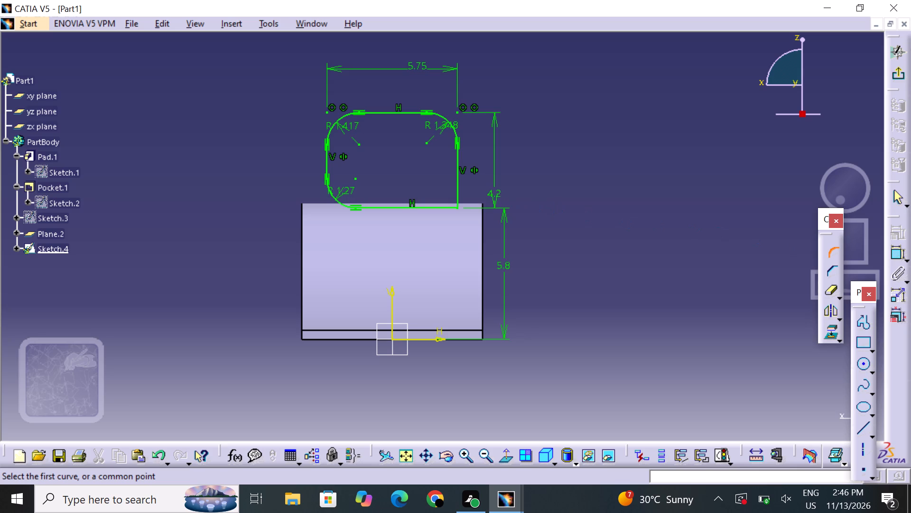
{"action": "left_click", "coordinate": [455, 198]}
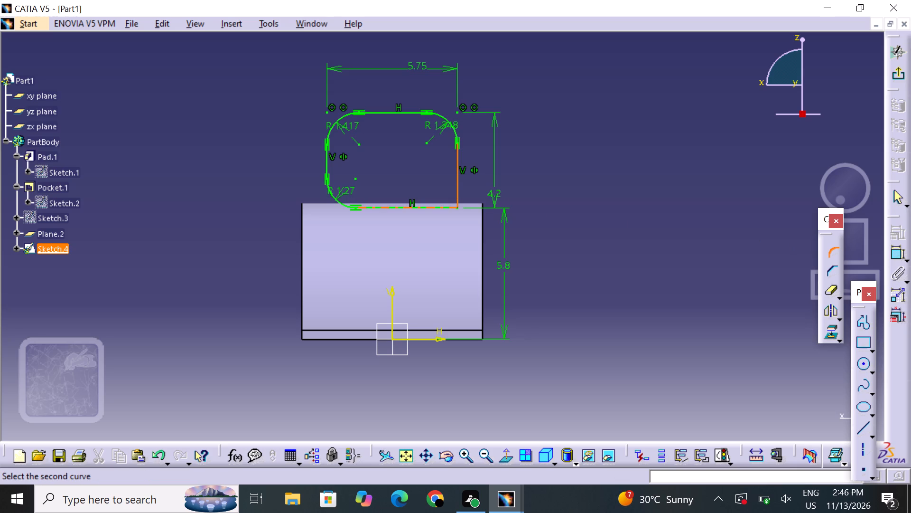
{"action": "left_click", "coordinate": [439, 208]}
{"action": "left_click", "coordinate": [444, 201]}
{"action": "left_click", "coordinate": [612, 220]}
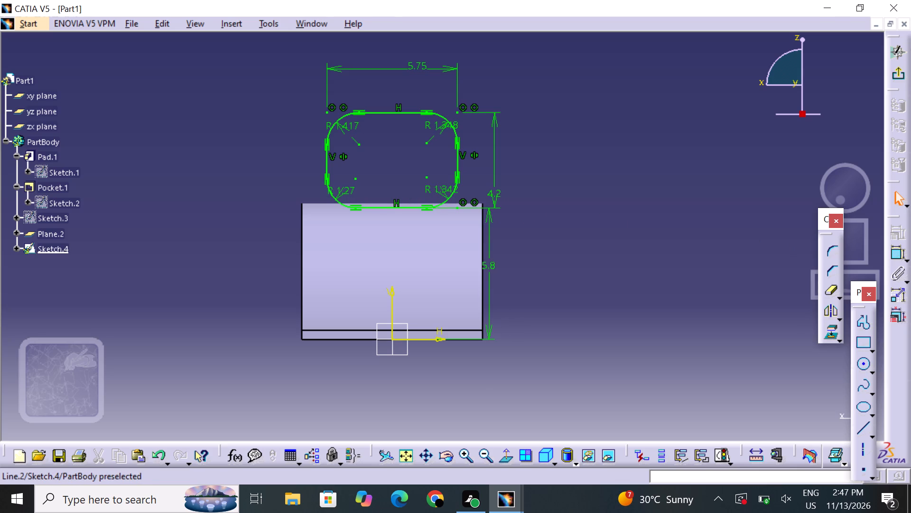
Set the radii of the rectangle's two upper corners to 1.5 mm each.
{"action": "double_click", "coordinate": [443, 126]}
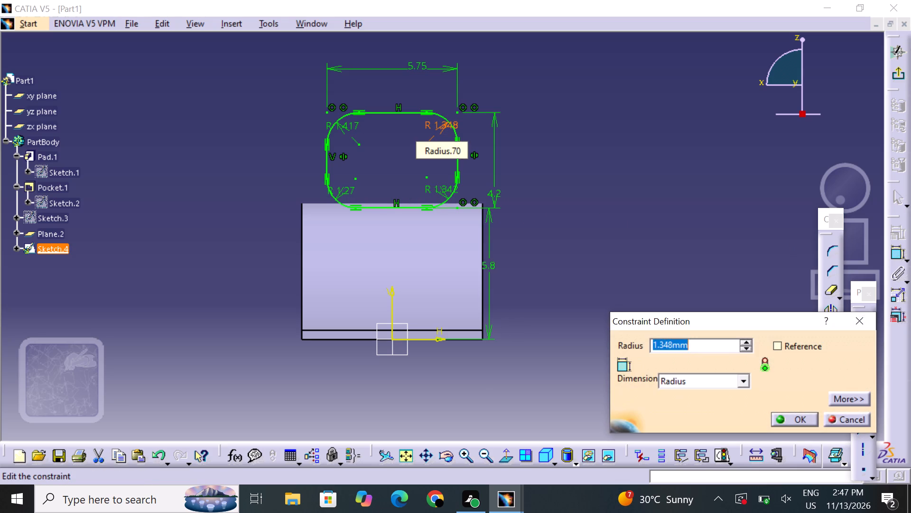
{"action": "key", "text": "BackSpace"}
{"action": "key", "text": "1"}
{"action": "type", "text": ".5"}
{"action": "key", "text": "Return"}
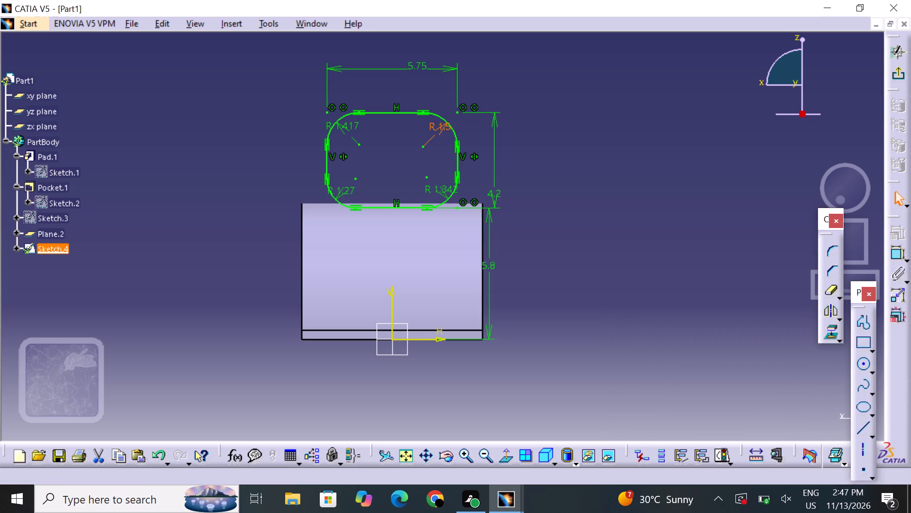
{"action": "double_click", "coordinate": [349, 128]}
{"action": "key", "text": "BackSpace"}
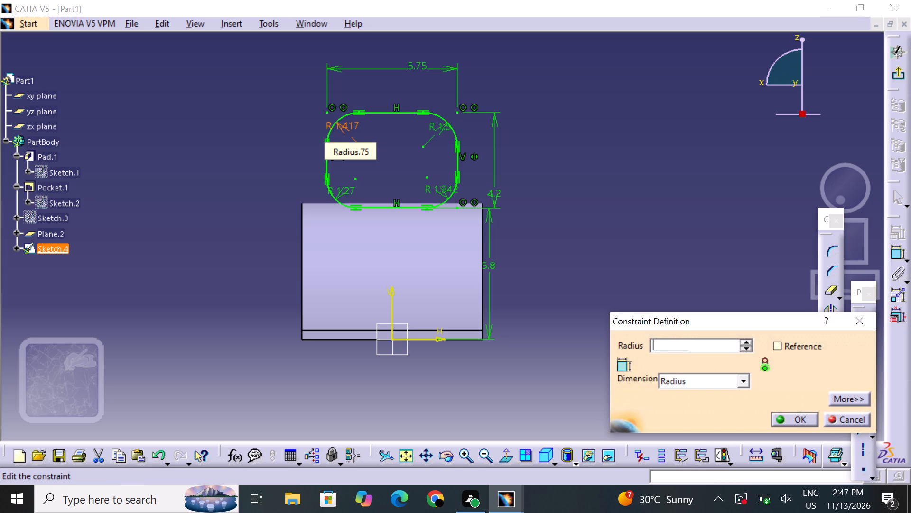
{"action": "key", "text": "1"}
{"action": "type", "text": ".5"}
{"action": "key", "text": "Return"}
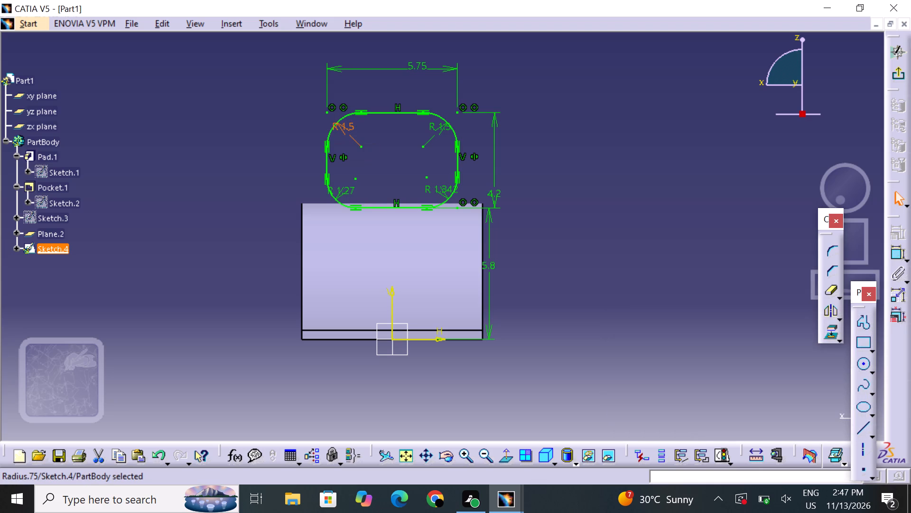
Set the radii of the rectangle's two lower corners to 1.5 mm each.
{"action": "double_click", "coordinate": [345, 187]}
{"action": "key", "text": "BackSpace"}
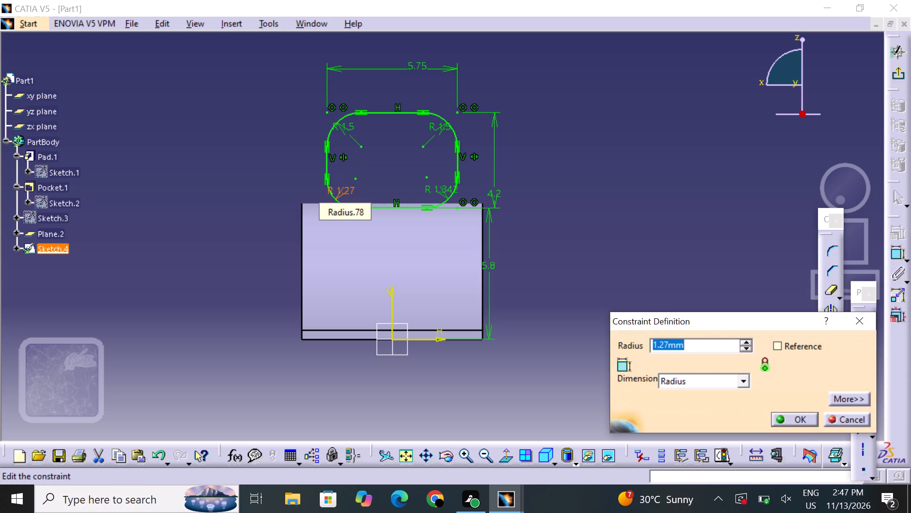
{"action": "type", "text": "1.5"}
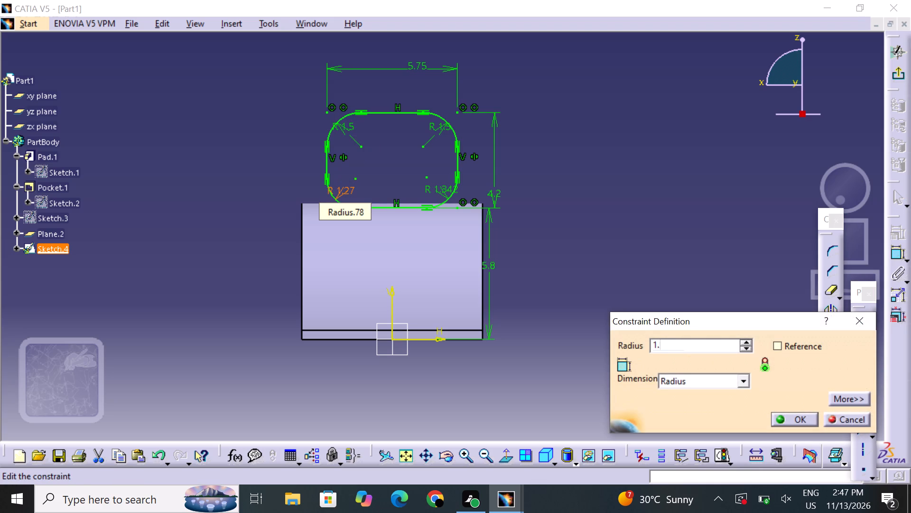
{"action": "key", "text": "Return"}
{"action": "left_click", "coordinate": [409, 167]}
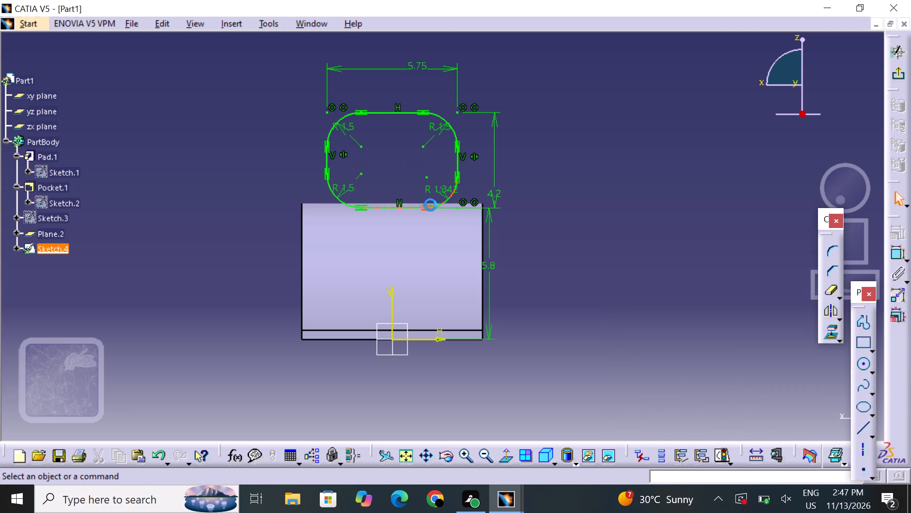
{"action": "double_click", "coordinate": [441, 189]}
{"action": "key", "text": "BackSpace"}
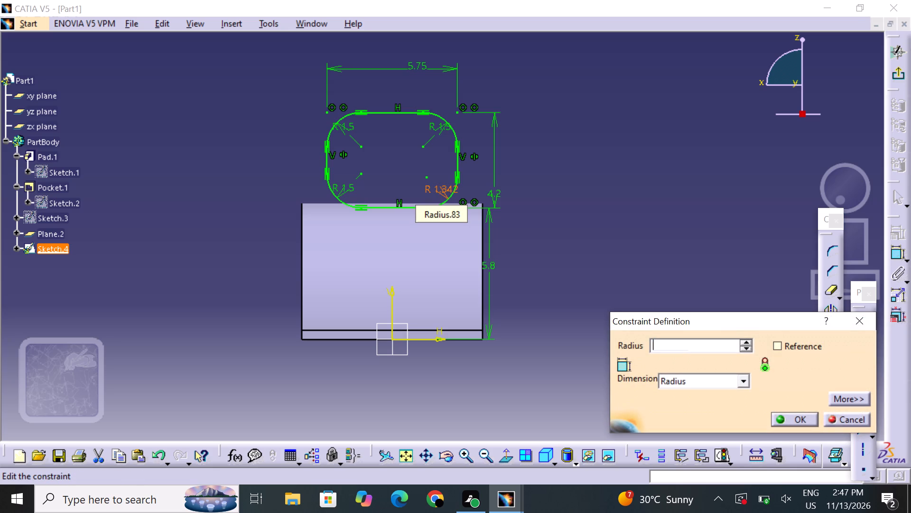
{"action": "type", "text": "1.5"}
{"action": "key", "text": "Return"}
{"action": "left_click_drag", "start_coordinate": [812, 247], "coordinate": [788, 255]}
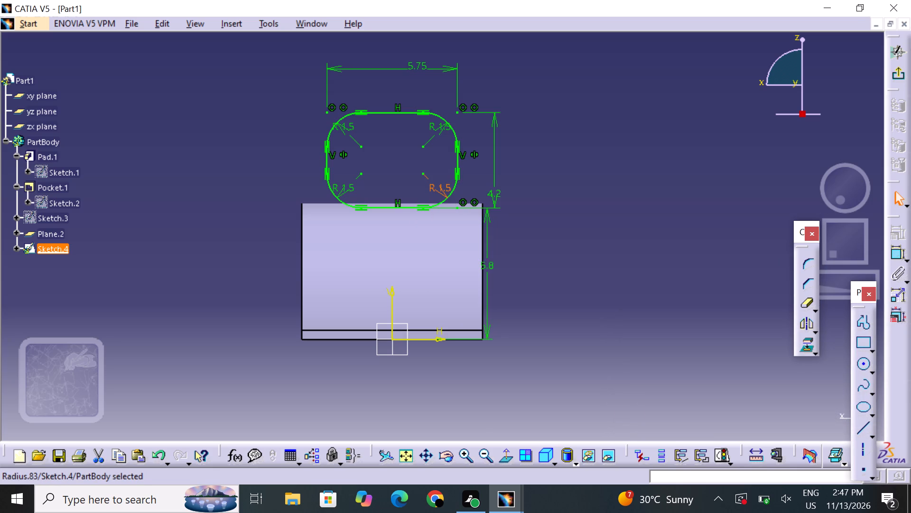
{"action": "left_click", "coordinate": [686, 253]}
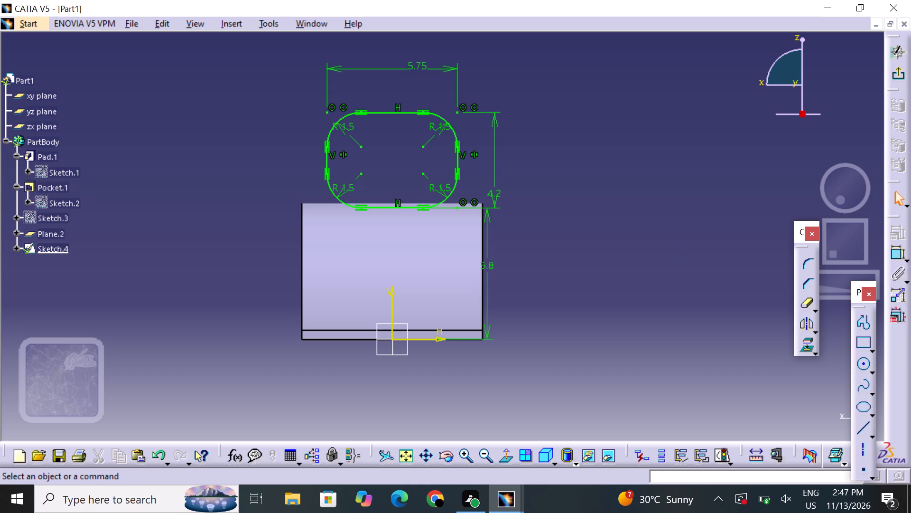
Exit the rounded-rectangle sketch and return to the 3D part.
{"action": "left_click", "coordinate": [903, 75]}
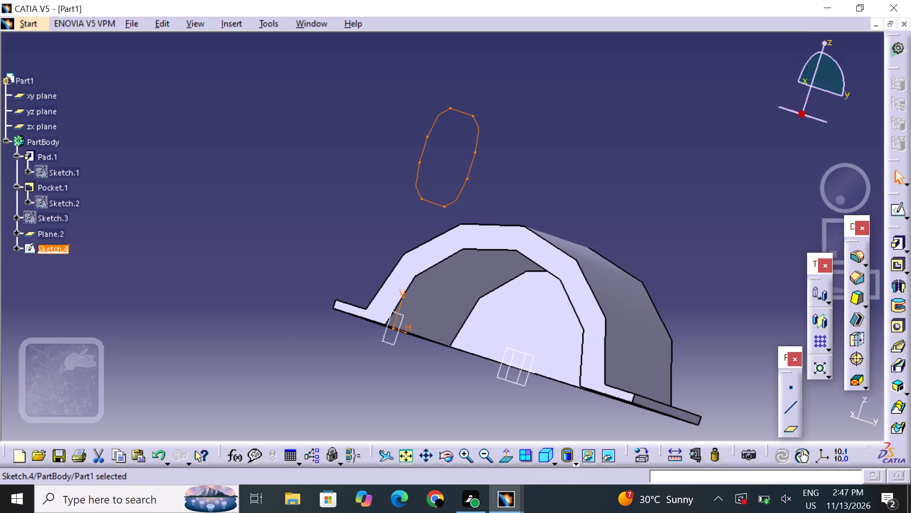
{"action": "middle_click_drag", "start_coordinate": [361, 129], "coordinate": [356, 140]}
{"action": "right_click_drag", "start_coordinate": [361, 130], "coordinate": [356, 140]}
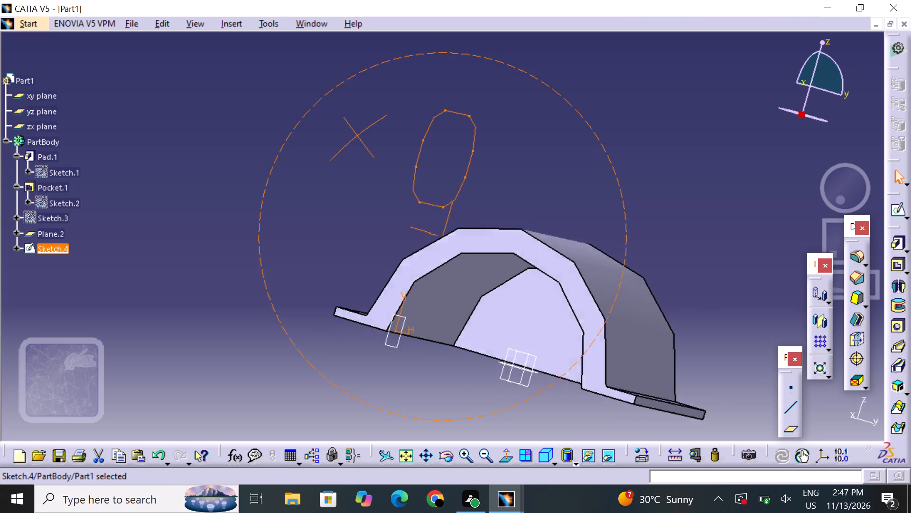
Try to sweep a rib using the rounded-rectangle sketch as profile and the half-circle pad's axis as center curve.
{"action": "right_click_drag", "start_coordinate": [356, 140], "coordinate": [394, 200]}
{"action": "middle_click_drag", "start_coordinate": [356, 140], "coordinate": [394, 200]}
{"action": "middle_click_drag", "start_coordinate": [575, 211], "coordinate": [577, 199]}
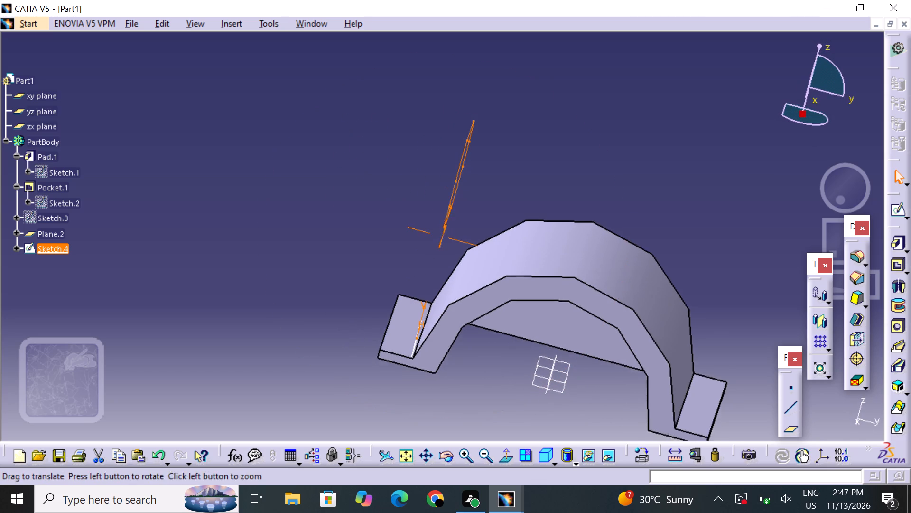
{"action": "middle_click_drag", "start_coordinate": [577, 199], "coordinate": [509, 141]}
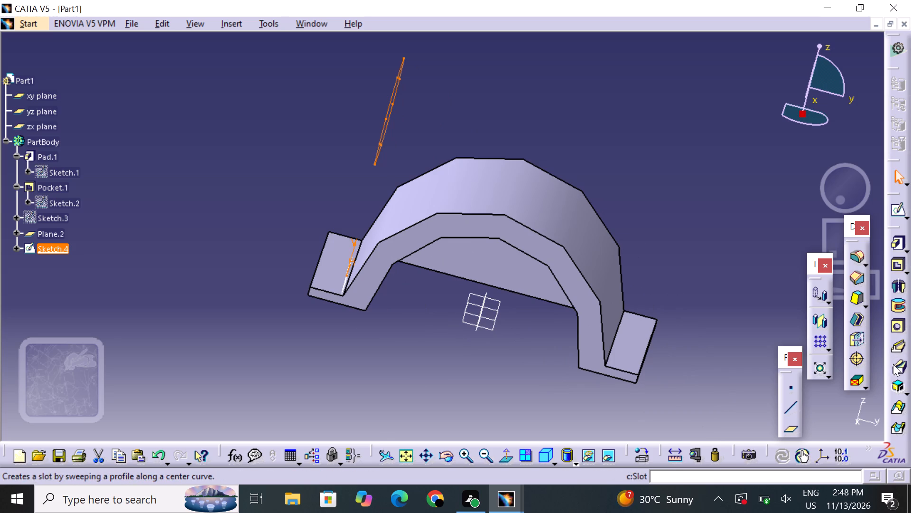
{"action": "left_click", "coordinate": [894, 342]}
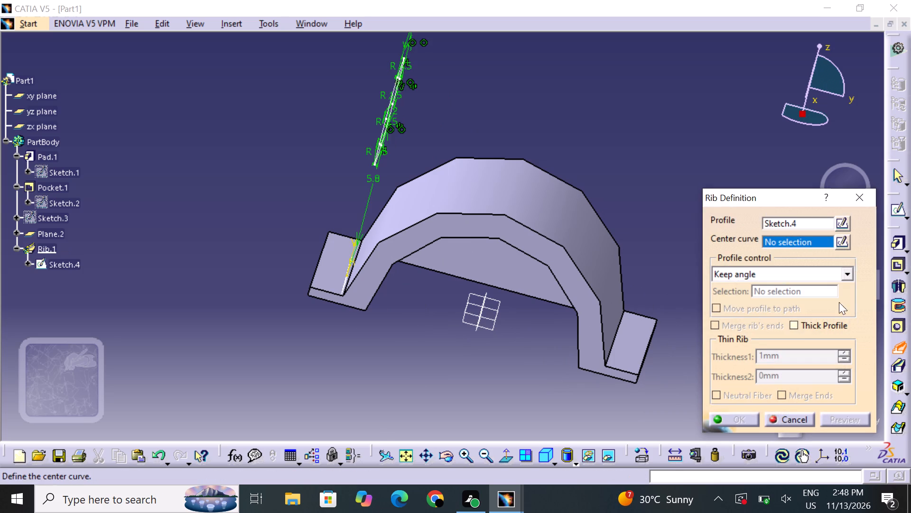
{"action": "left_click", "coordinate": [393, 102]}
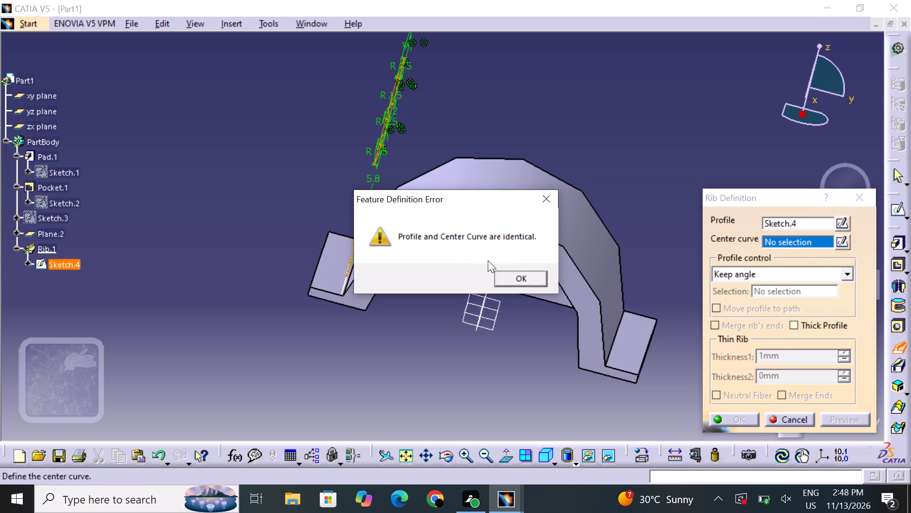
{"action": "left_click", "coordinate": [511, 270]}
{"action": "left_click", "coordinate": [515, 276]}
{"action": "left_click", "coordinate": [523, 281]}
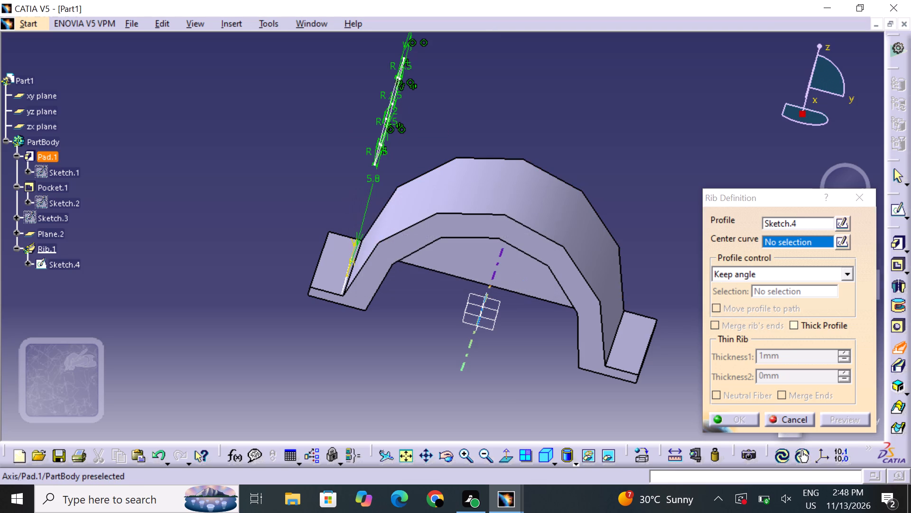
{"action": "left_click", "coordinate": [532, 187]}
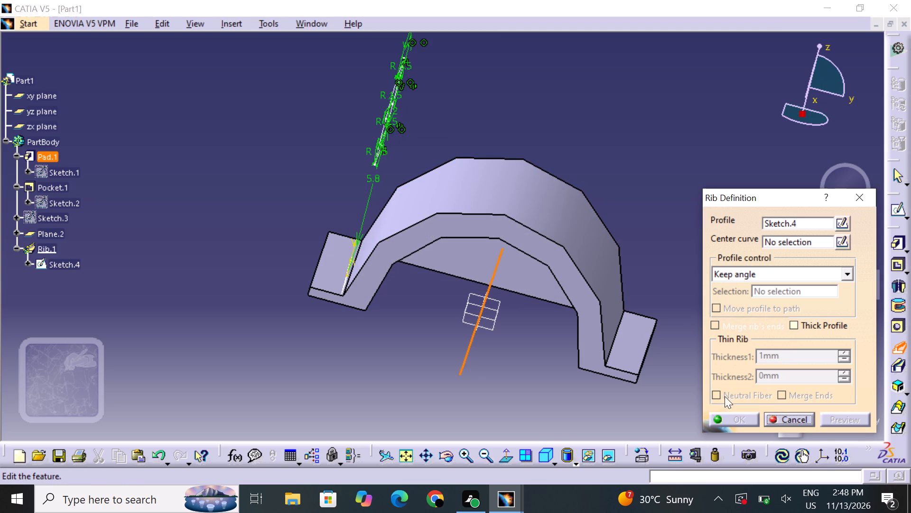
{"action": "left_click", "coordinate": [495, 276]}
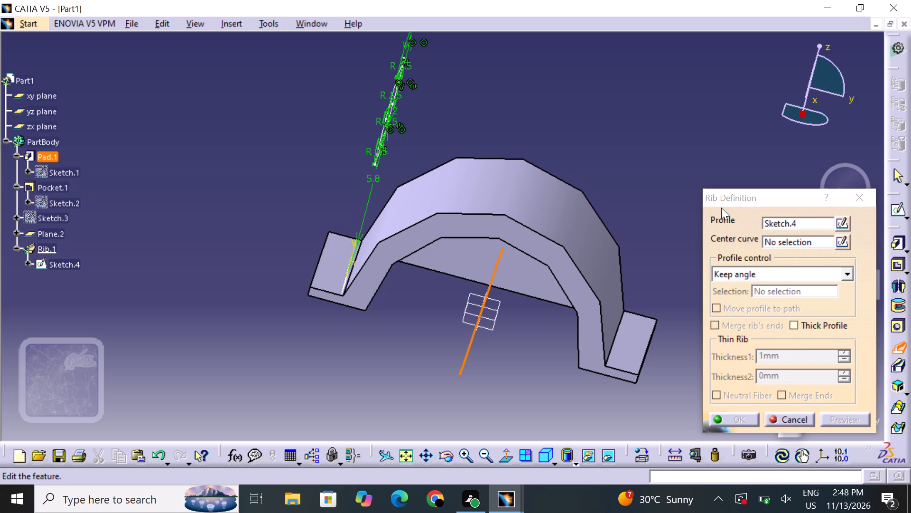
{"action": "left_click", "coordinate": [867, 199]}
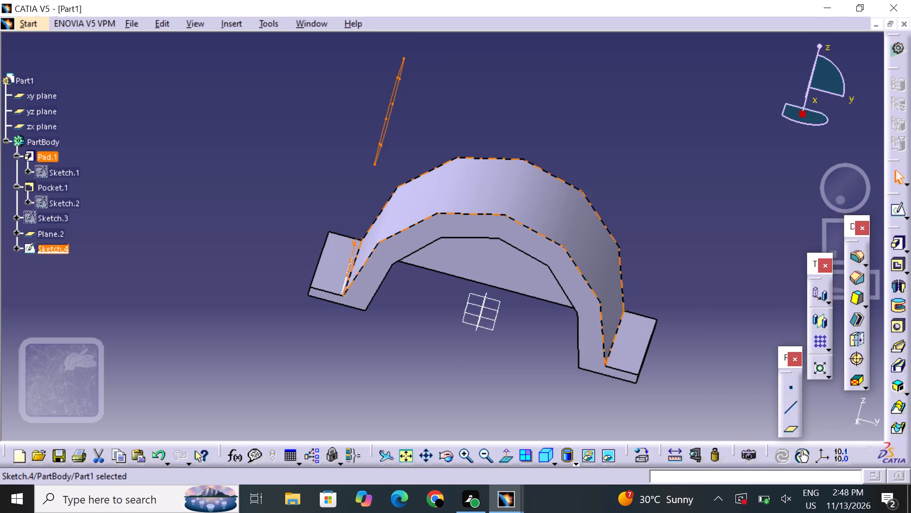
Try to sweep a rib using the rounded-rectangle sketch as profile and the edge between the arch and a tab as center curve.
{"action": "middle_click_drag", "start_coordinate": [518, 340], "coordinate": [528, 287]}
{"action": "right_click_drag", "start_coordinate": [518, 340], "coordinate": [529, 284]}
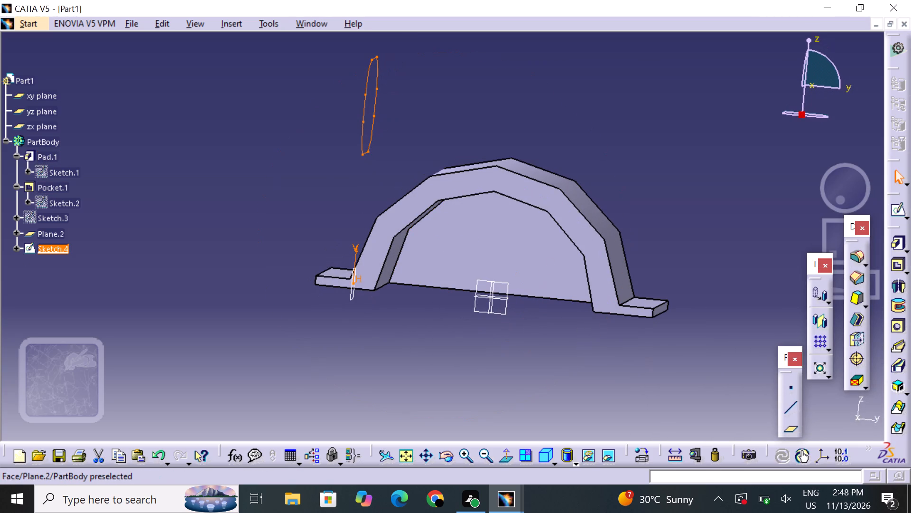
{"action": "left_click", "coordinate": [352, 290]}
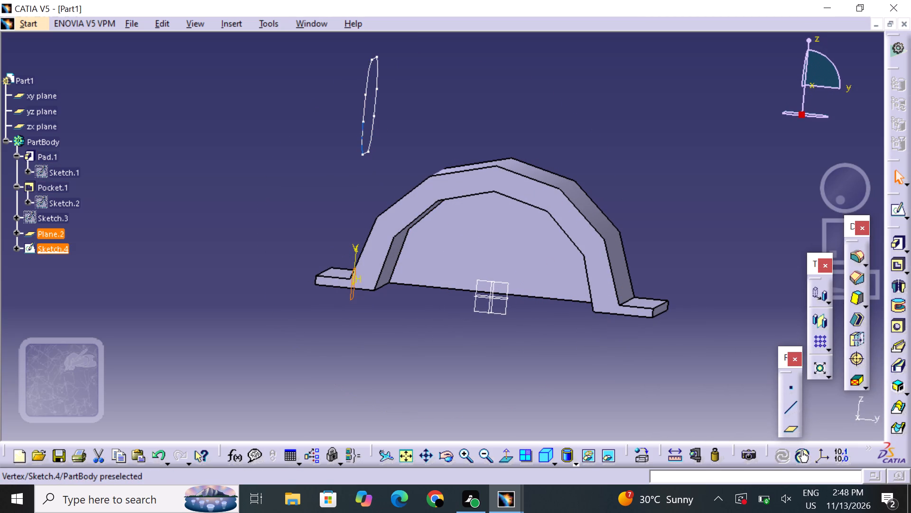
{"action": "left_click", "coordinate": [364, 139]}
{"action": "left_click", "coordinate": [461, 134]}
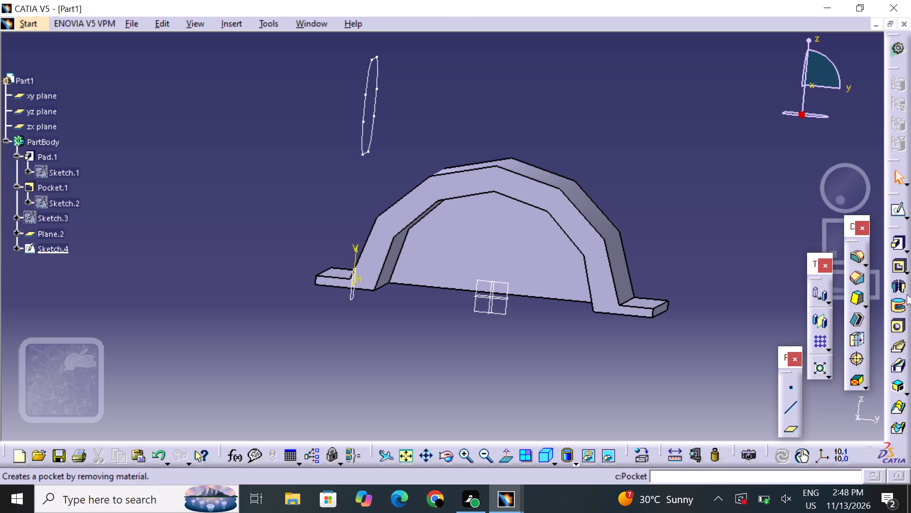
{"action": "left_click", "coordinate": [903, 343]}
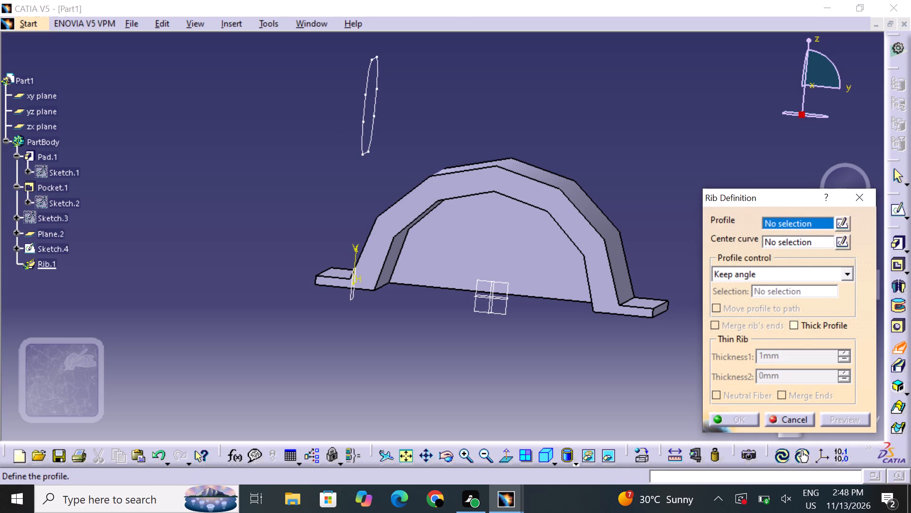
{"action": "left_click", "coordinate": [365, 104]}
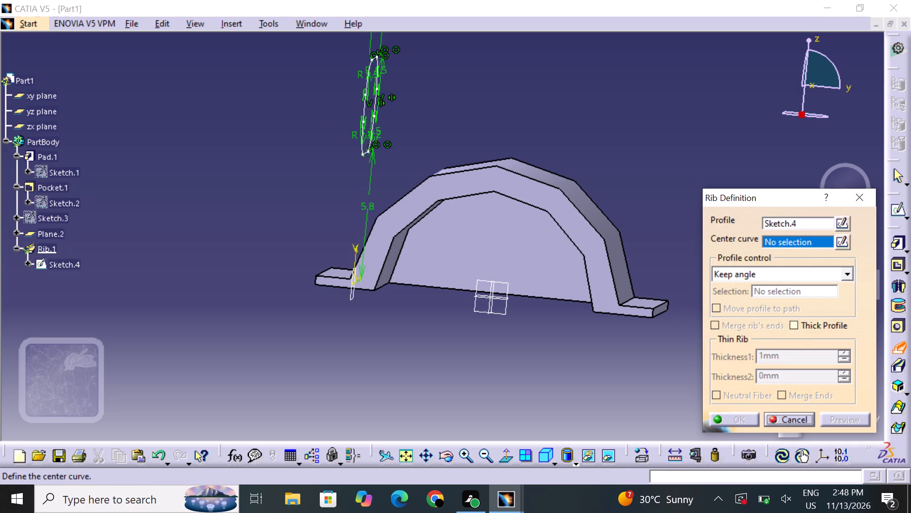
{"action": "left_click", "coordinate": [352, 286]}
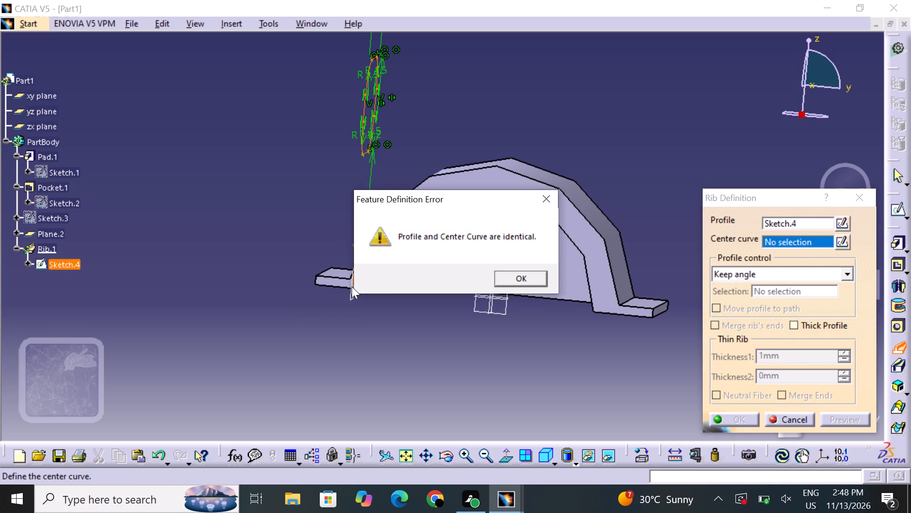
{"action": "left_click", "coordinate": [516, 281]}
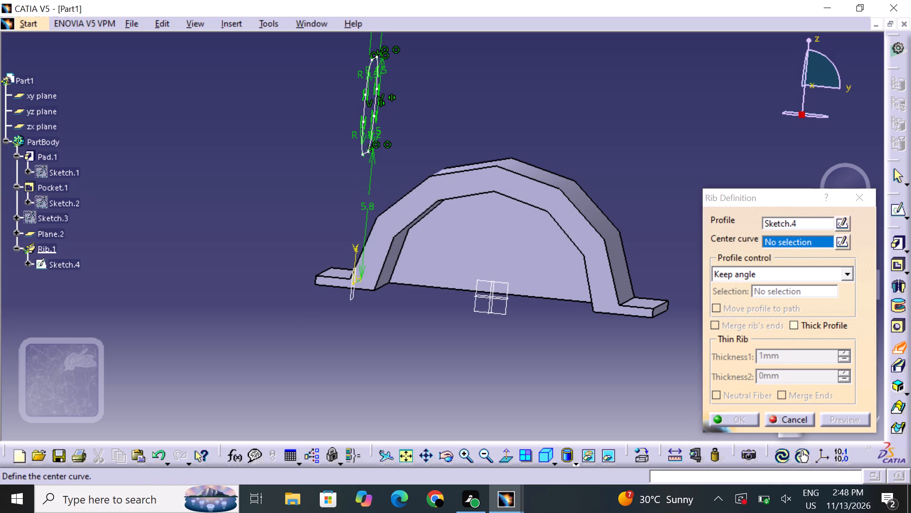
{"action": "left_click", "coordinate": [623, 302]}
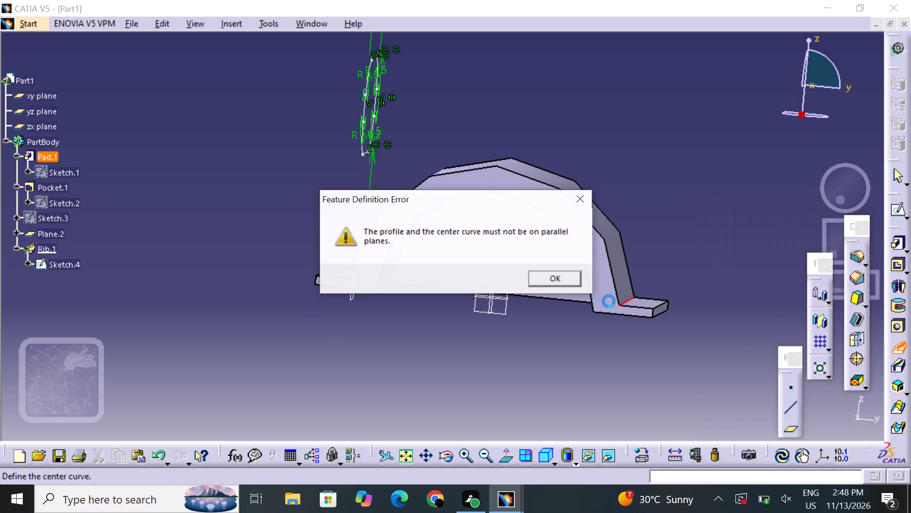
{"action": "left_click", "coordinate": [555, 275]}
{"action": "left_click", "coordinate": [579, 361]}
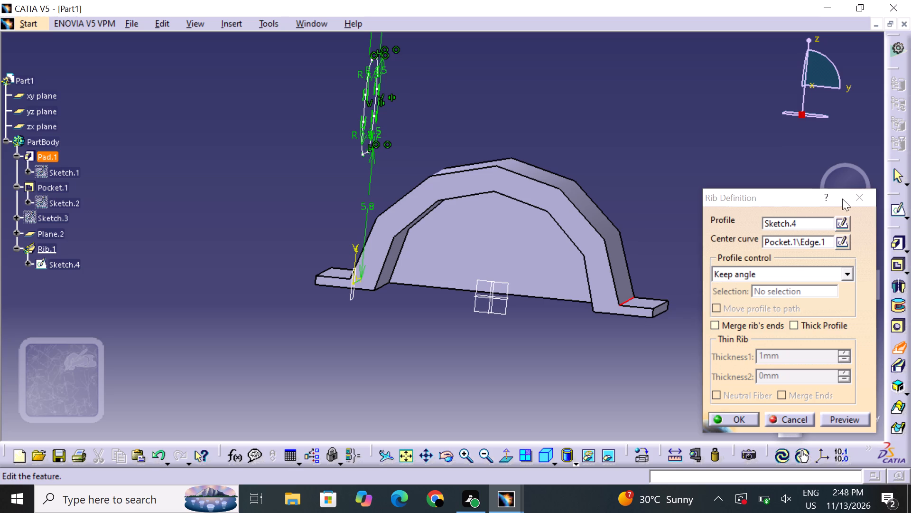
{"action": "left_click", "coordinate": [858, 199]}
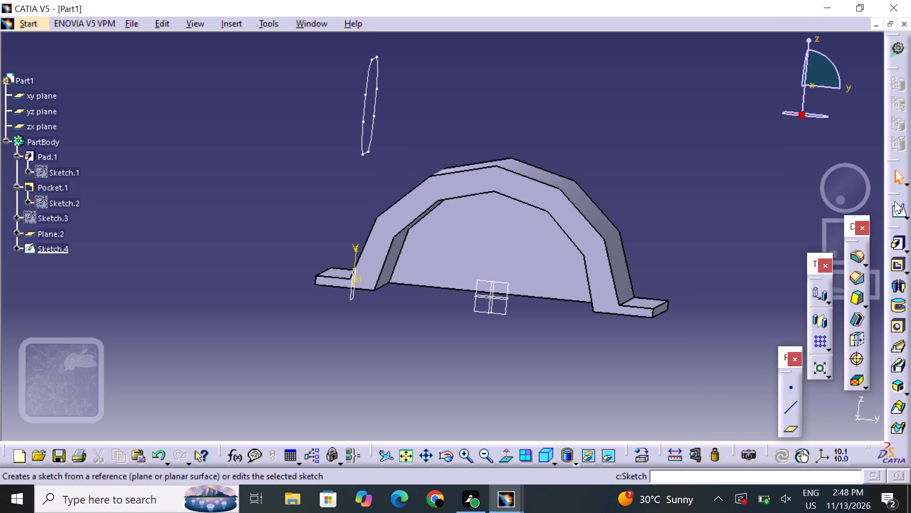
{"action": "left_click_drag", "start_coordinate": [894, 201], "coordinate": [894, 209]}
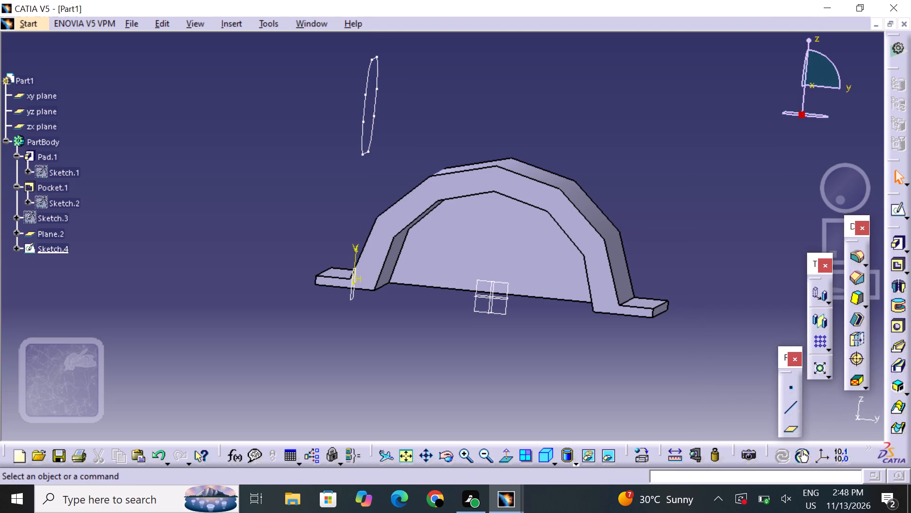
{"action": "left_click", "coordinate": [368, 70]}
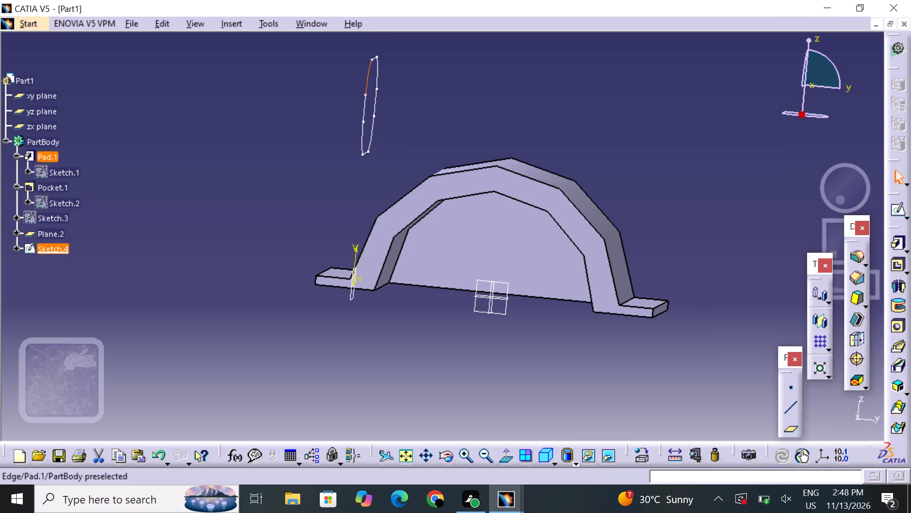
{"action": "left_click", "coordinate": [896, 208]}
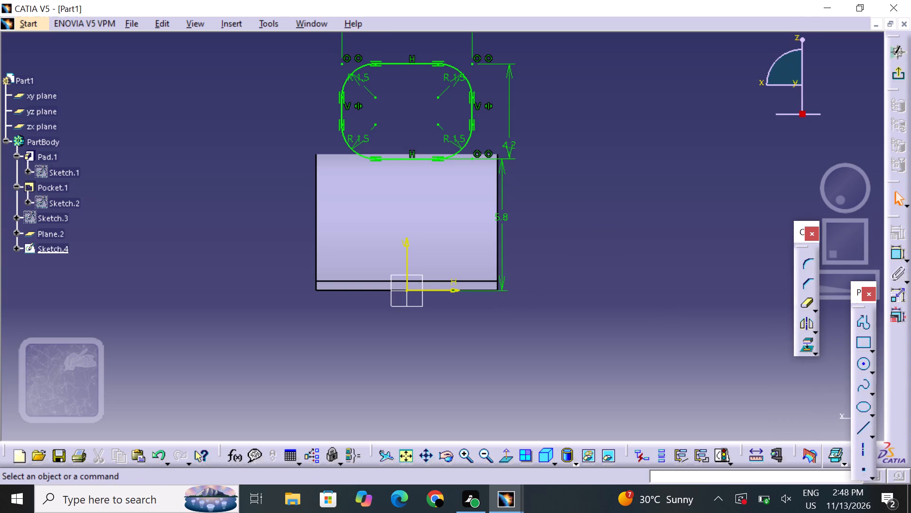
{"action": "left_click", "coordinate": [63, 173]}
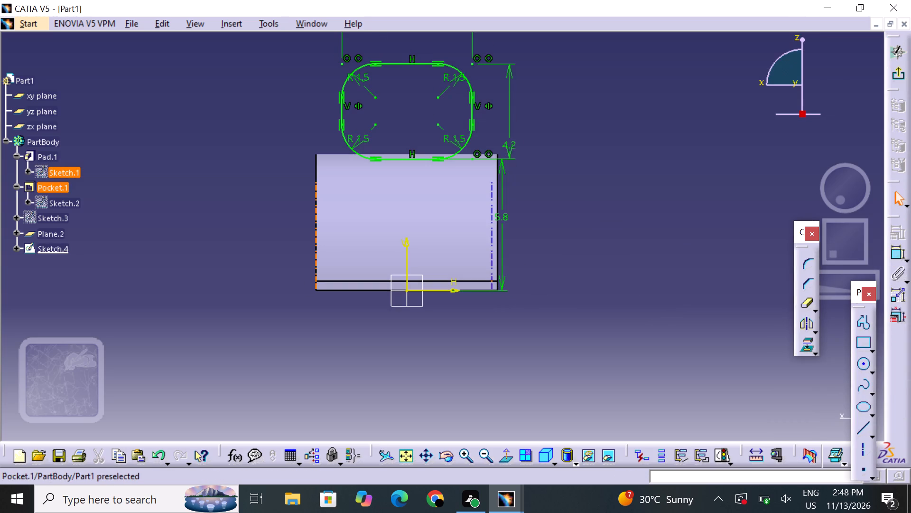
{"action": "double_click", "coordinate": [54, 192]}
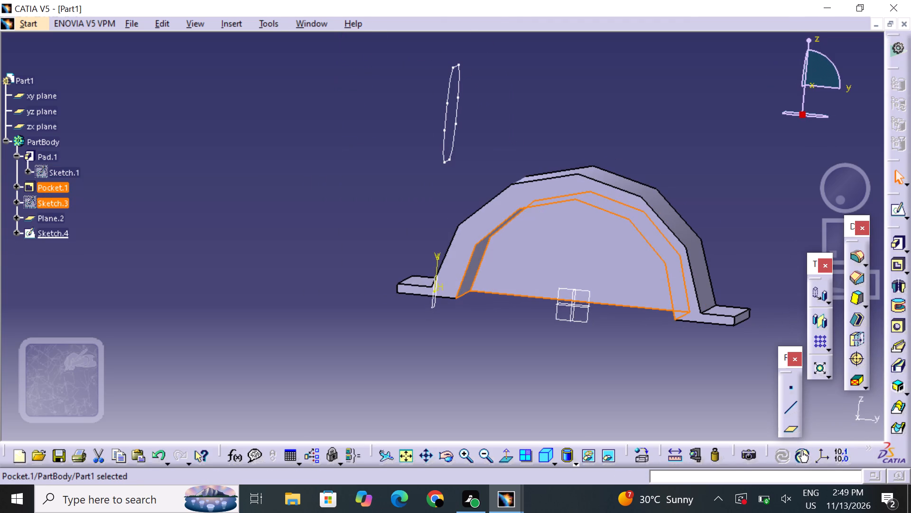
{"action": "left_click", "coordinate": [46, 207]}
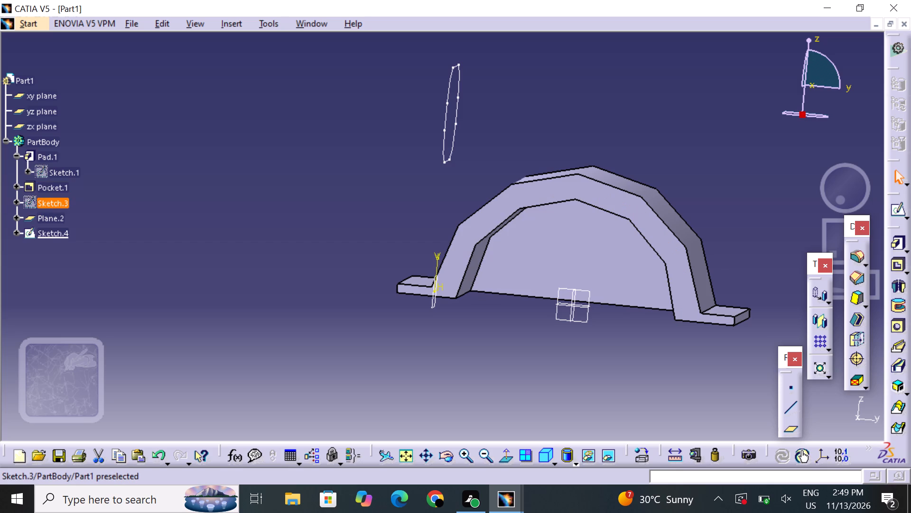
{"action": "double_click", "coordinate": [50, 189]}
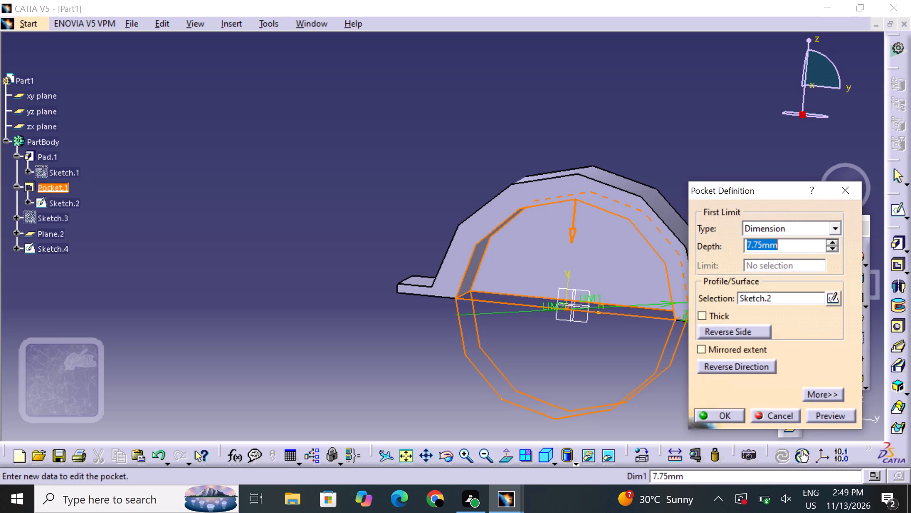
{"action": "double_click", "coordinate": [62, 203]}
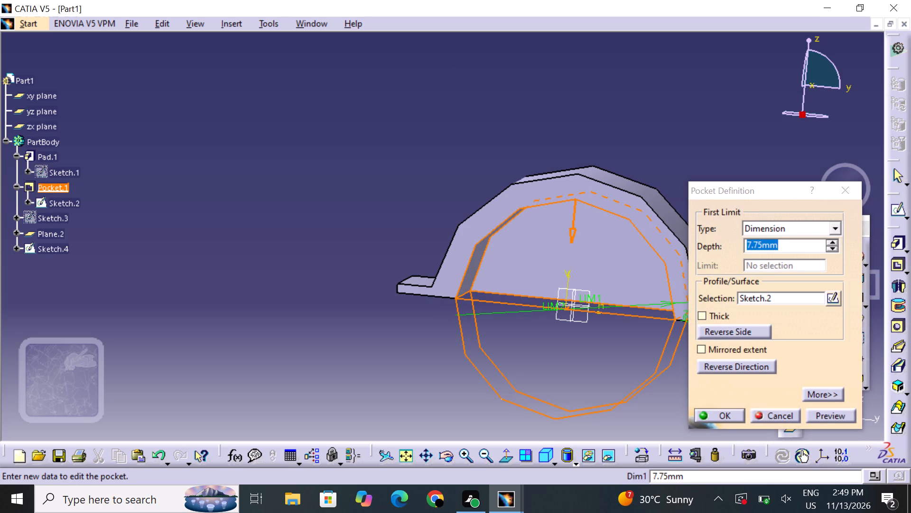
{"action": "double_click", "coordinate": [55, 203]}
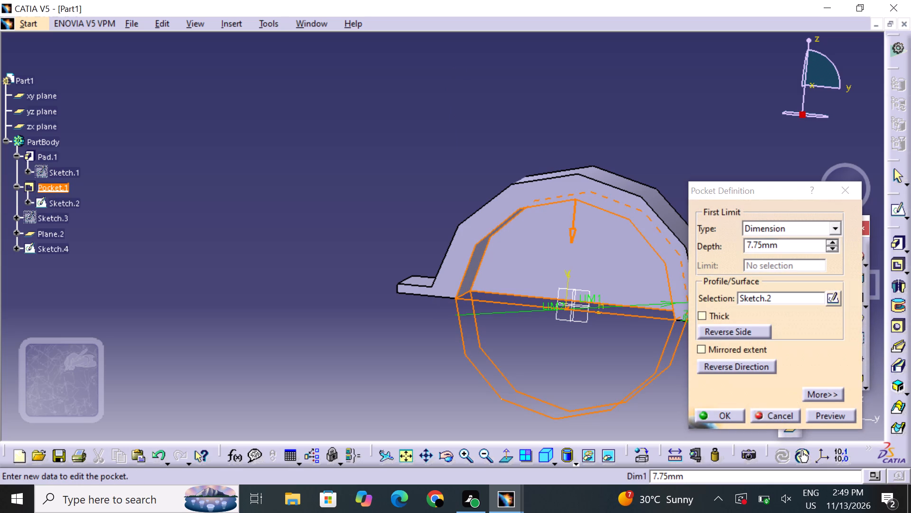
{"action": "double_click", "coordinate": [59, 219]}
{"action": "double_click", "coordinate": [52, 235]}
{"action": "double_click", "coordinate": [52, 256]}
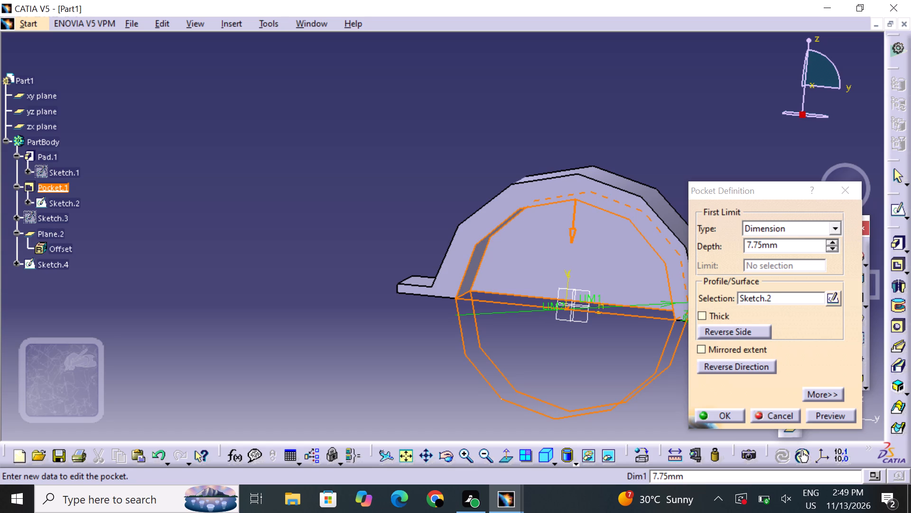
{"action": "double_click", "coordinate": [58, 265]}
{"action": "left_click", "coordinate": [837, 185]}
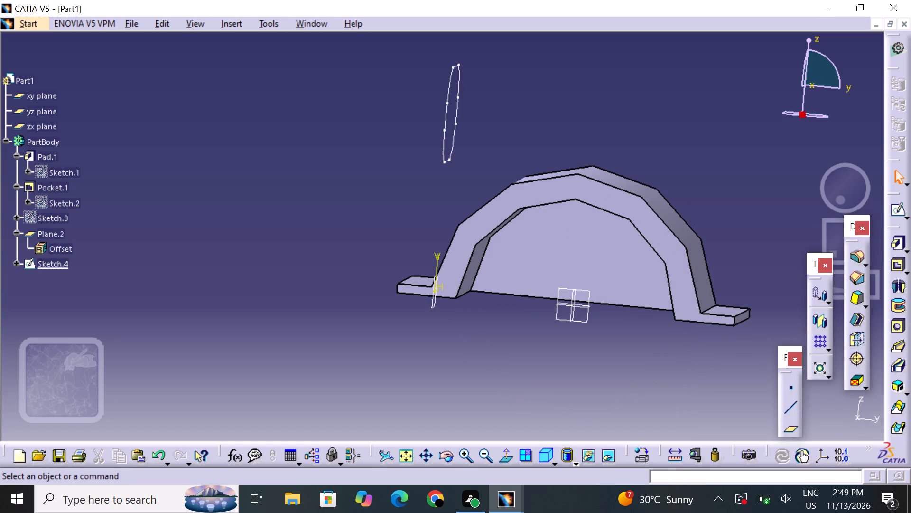
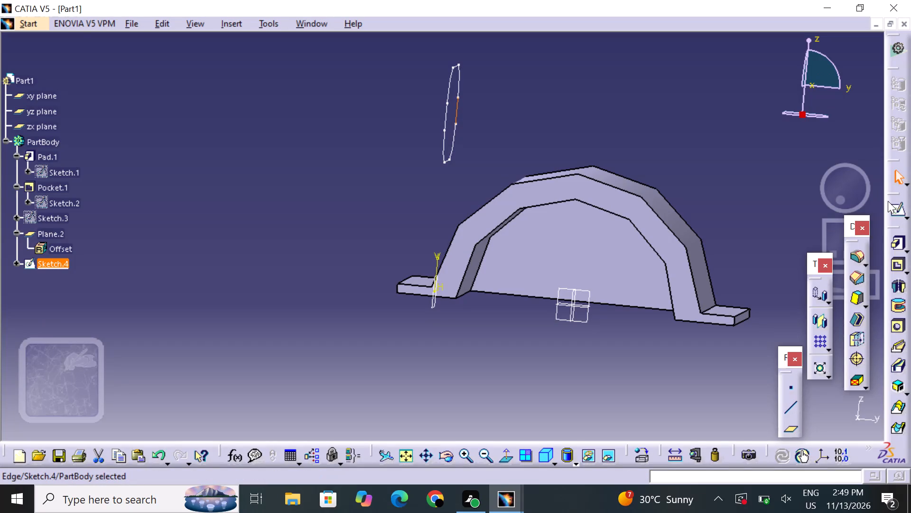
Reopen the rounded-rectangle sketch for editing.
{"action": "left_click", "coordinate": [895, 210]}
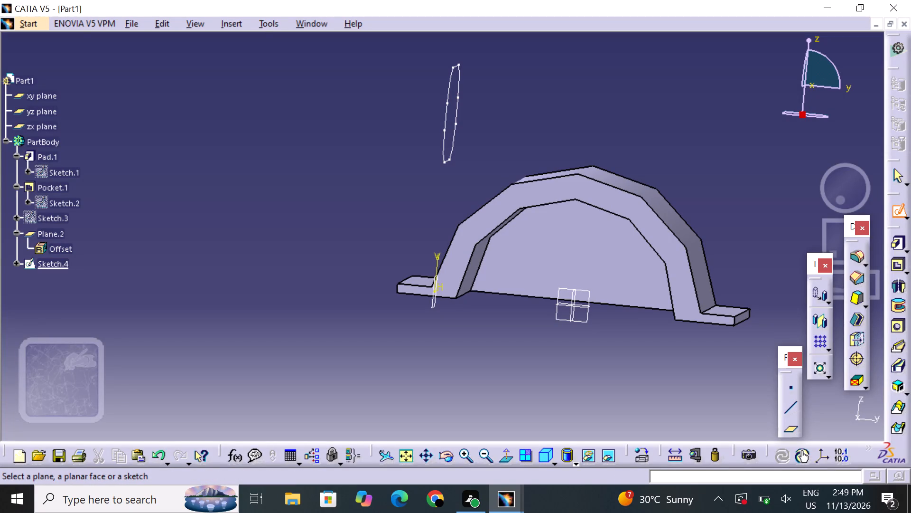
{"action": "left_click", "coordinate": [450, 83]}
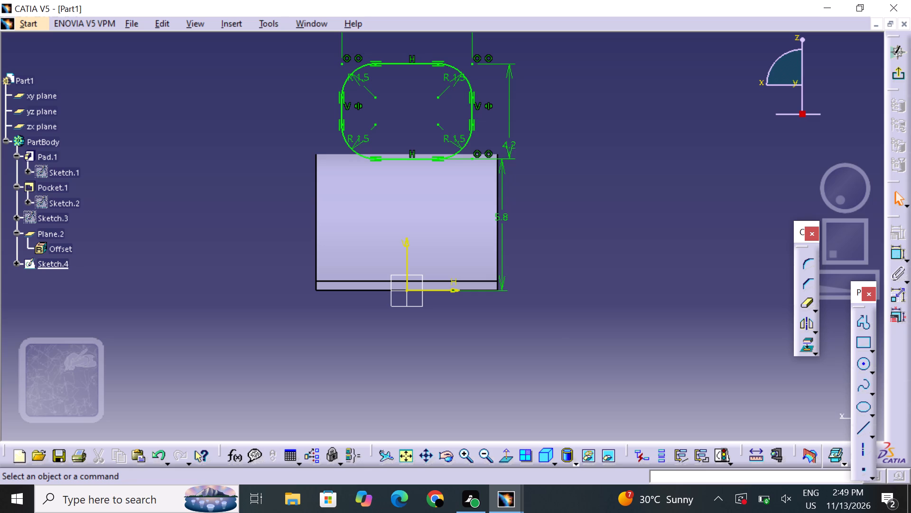
Undo the reopening and creation of the rounded-rectangle sketch and the hiding of the arc sketch, back to the offset plane.
{"action": "key", "text": "ctrl+z"}
{"action": "key", "text": "ctrl+z"}
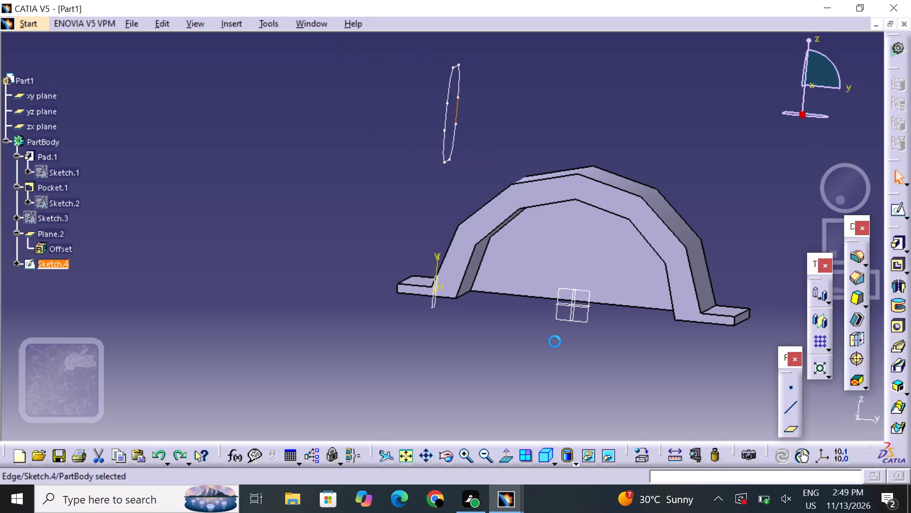
{"action": "key", "text": "ctrl+z"}
{"action": "key", "text": "ctrl+z"}
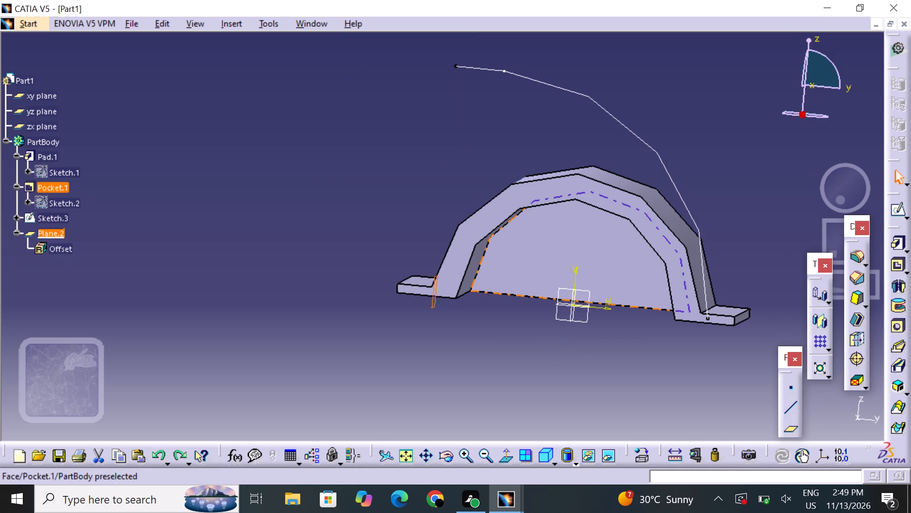
{"action": "middle_click_drag", "start_coordinate": [535, 347], "coordinate": [388, 368]}
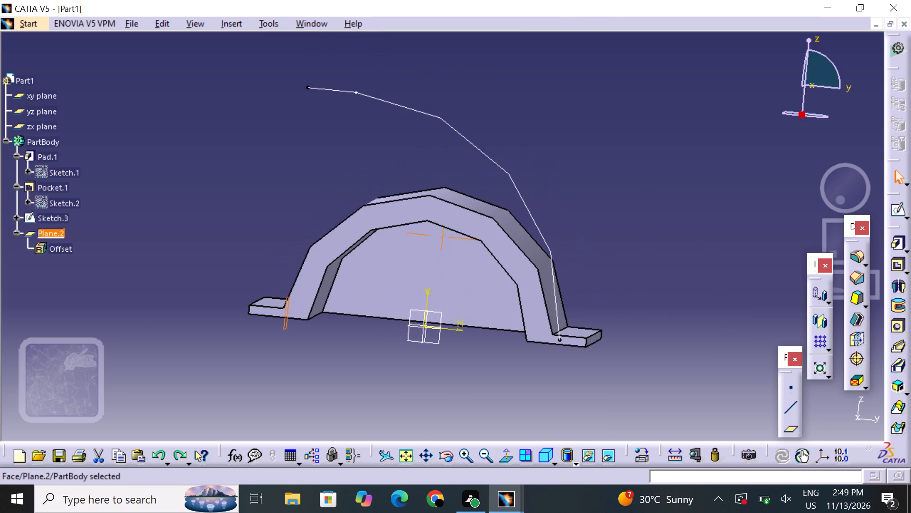
{"action": "middle_click_drag", "start_coordinate": [388, 368], "coordinate": [394, 366]}
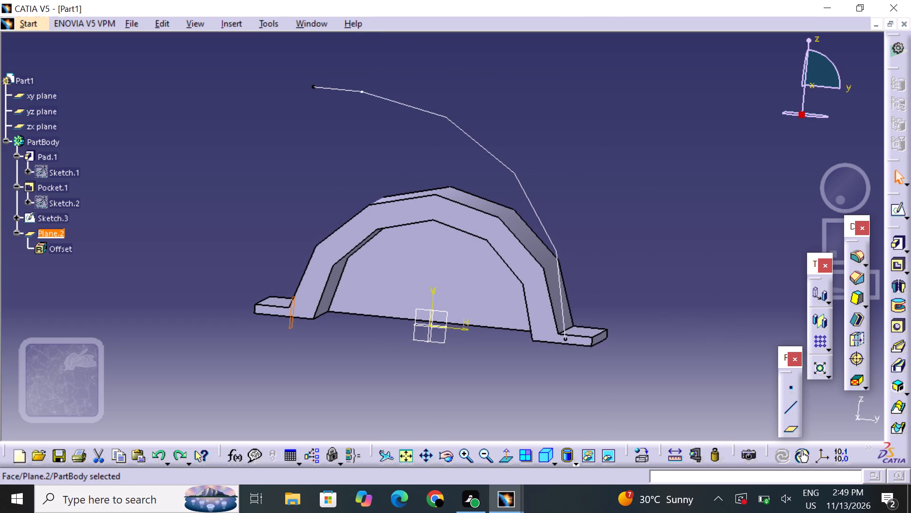
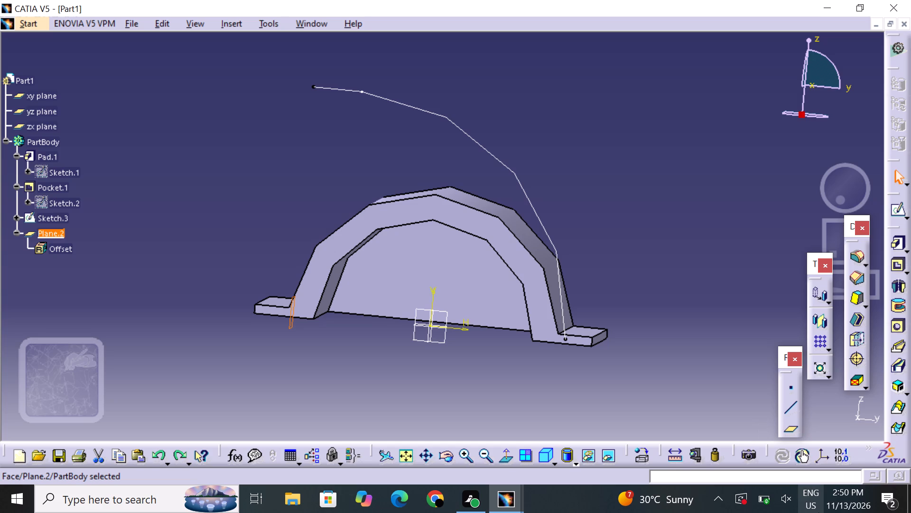
Open a new sketch on the offset plane Plane.2 at the end of the arch.
{"action": "left_click_drag", "start_coordinate": [726, 260], "coordinate": [718, 264]}
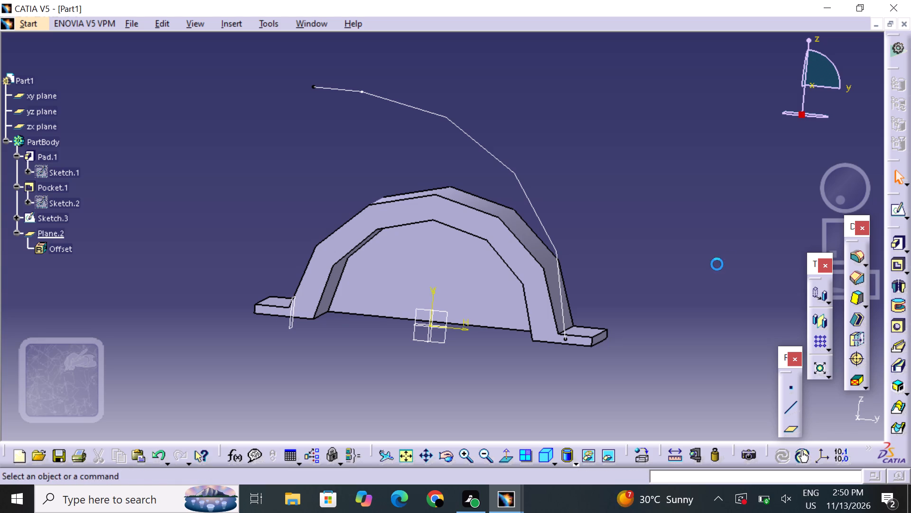
{"action": "left_click", "coordinate": [345, 89]}
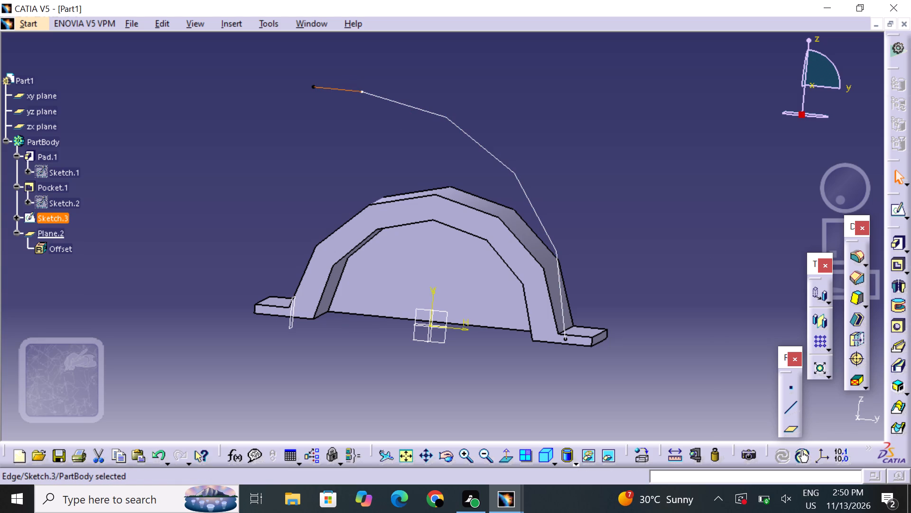
{"action": "left_click", "coordinate": [895, 214]}
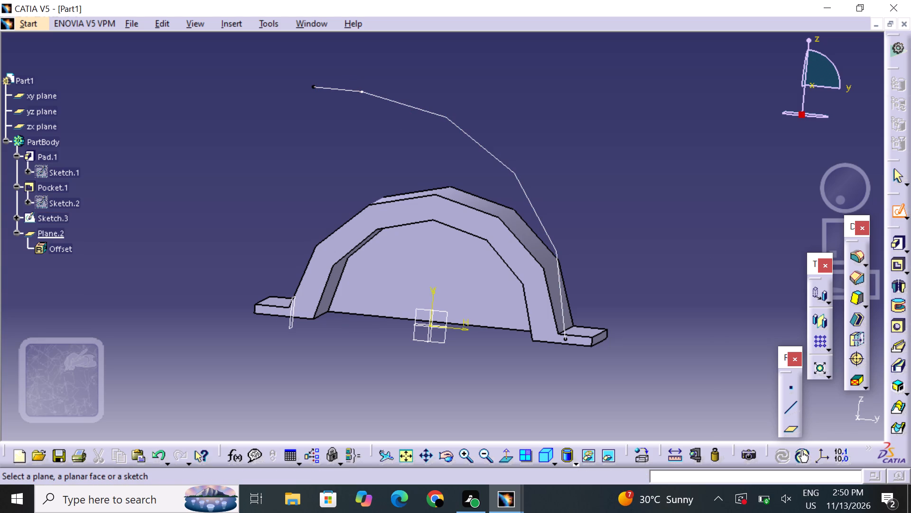
{"action": "left_click", "coordinate": [291, 320]}
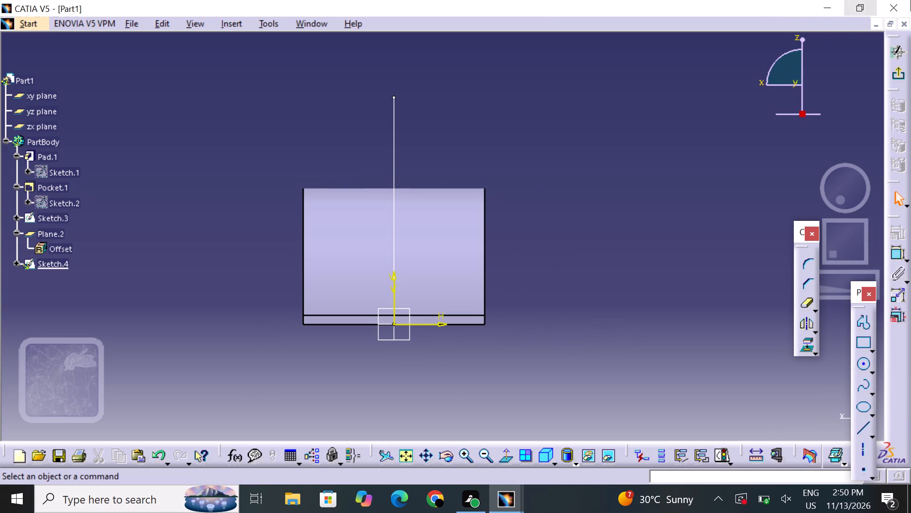
{"action": "middle_click_drag", "start_coordinate": [473, 111], "coordinate": [492, 138]}
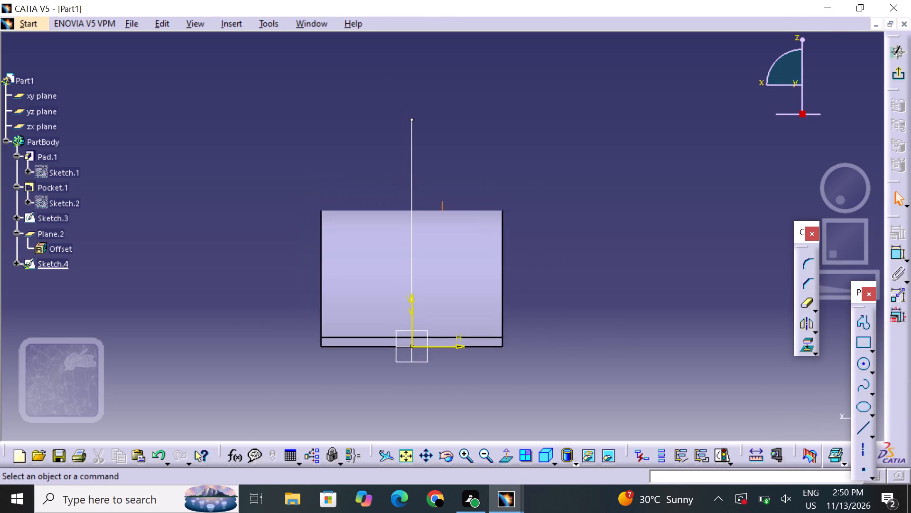
{"action": "middle_click_drag", "start_coordinate": [492, 138], "coordinate": [502, 168]}
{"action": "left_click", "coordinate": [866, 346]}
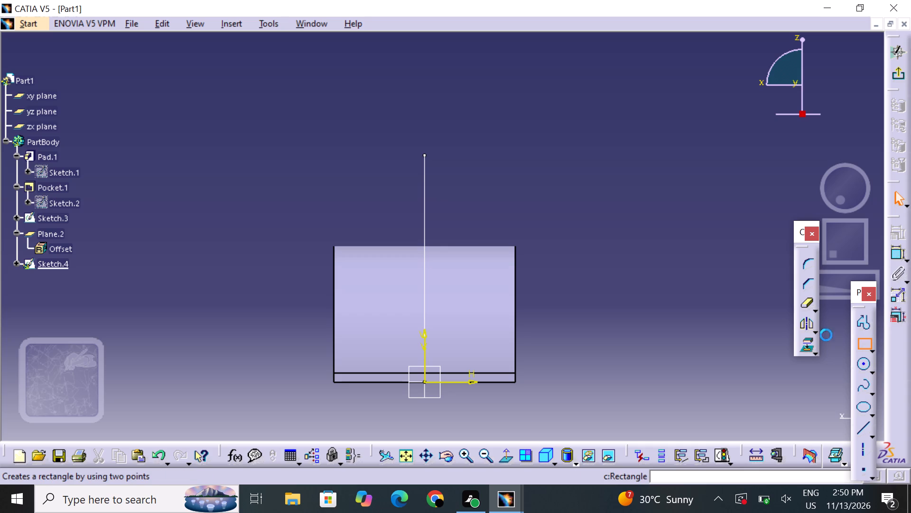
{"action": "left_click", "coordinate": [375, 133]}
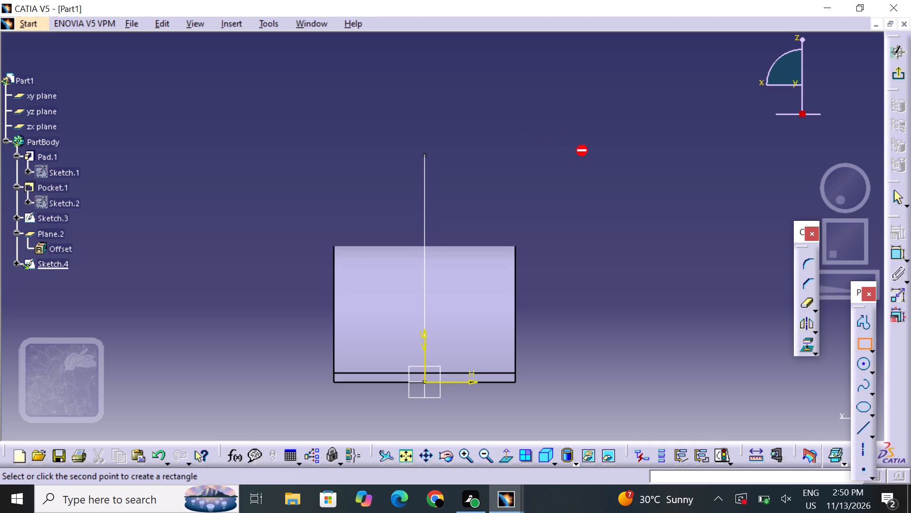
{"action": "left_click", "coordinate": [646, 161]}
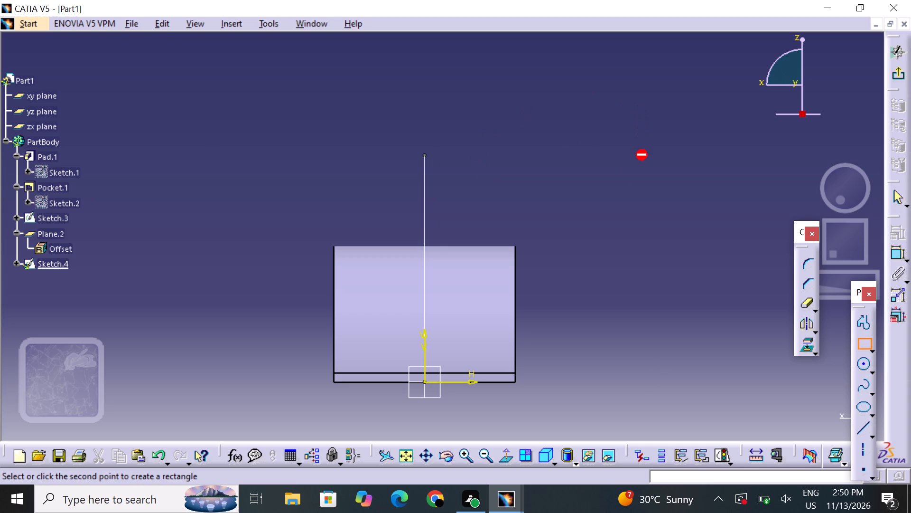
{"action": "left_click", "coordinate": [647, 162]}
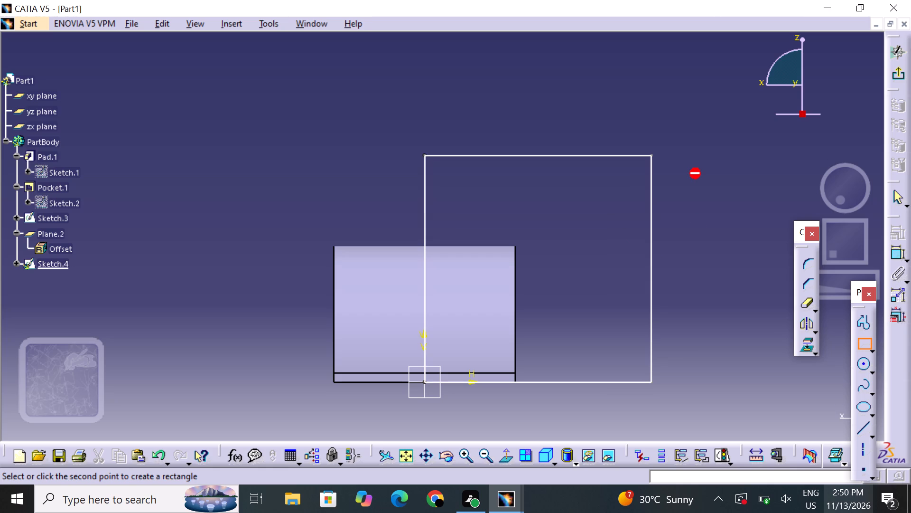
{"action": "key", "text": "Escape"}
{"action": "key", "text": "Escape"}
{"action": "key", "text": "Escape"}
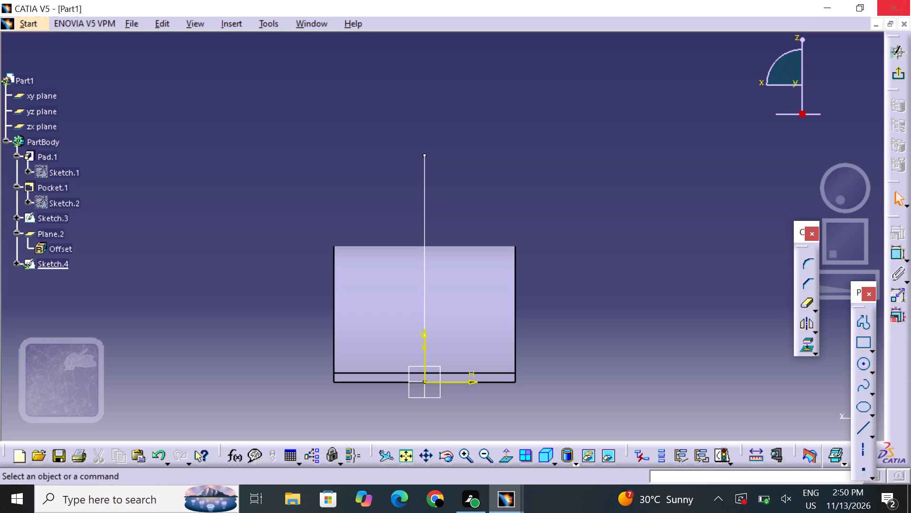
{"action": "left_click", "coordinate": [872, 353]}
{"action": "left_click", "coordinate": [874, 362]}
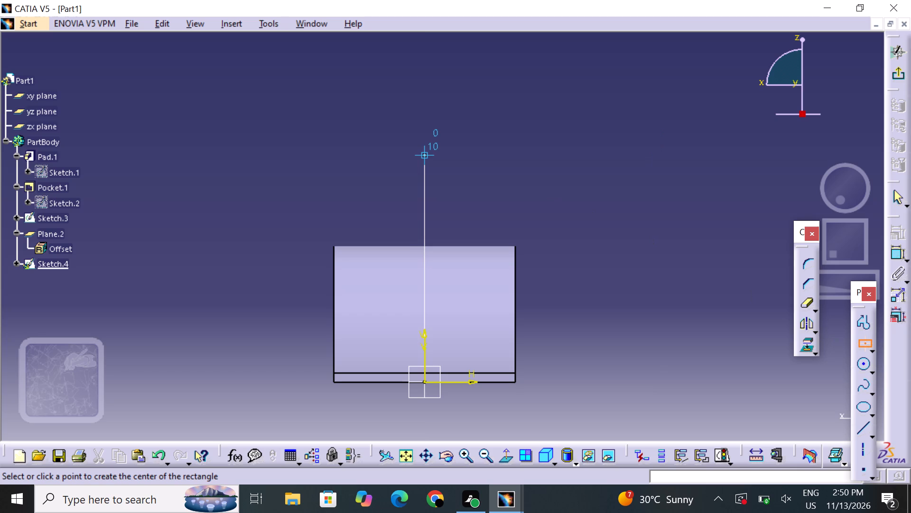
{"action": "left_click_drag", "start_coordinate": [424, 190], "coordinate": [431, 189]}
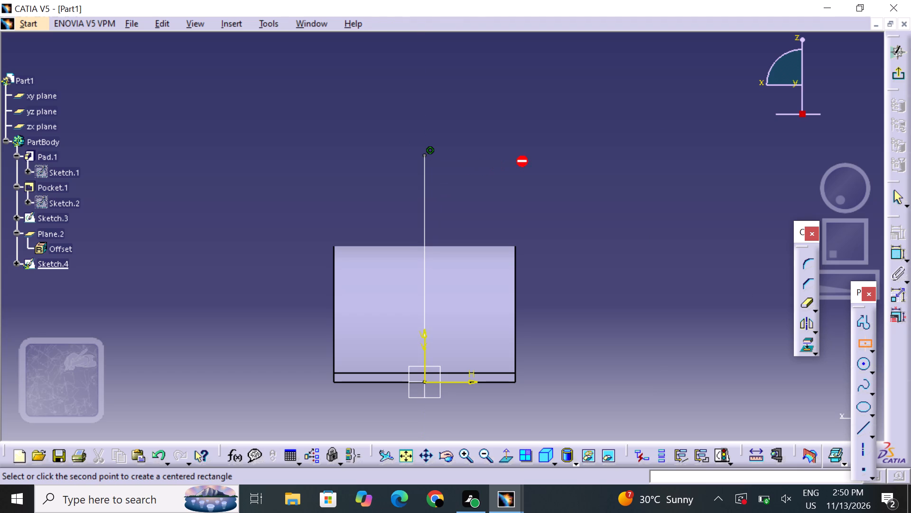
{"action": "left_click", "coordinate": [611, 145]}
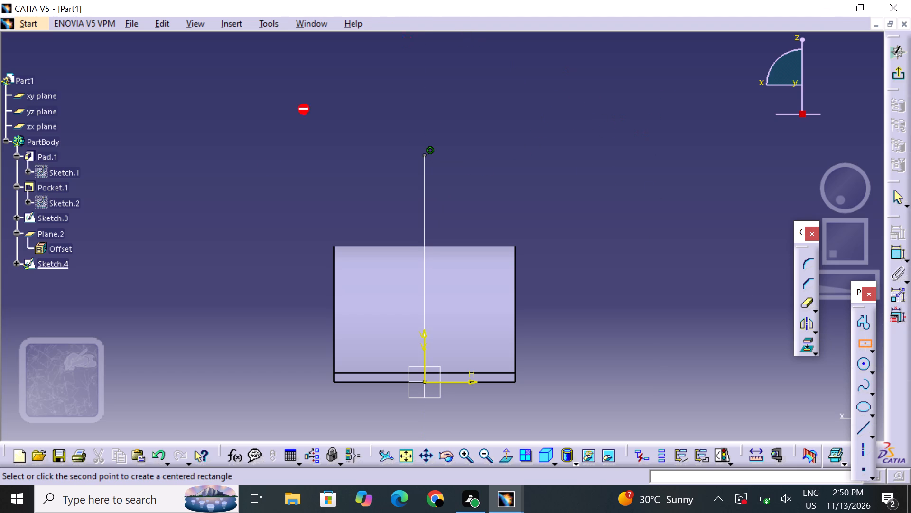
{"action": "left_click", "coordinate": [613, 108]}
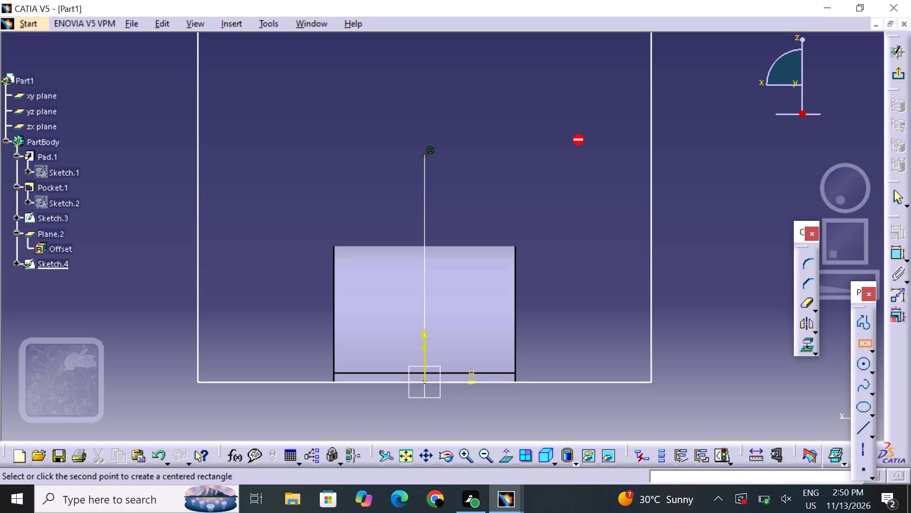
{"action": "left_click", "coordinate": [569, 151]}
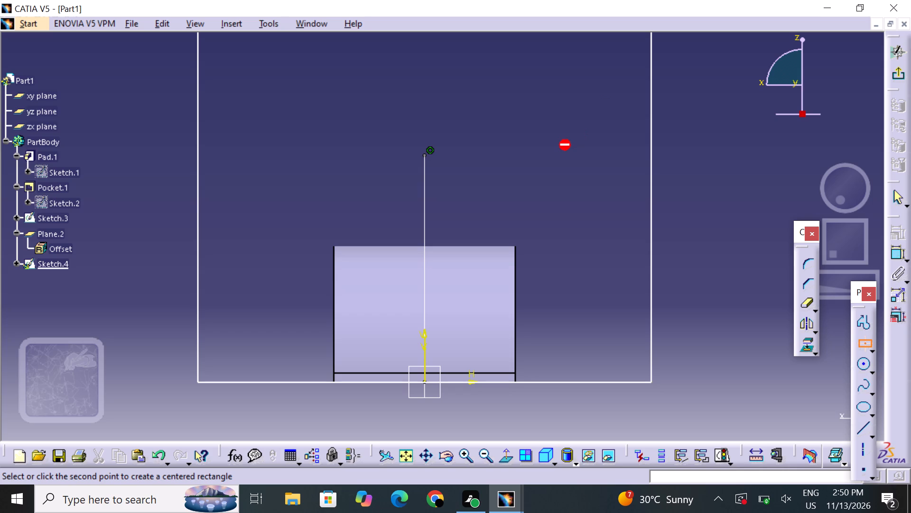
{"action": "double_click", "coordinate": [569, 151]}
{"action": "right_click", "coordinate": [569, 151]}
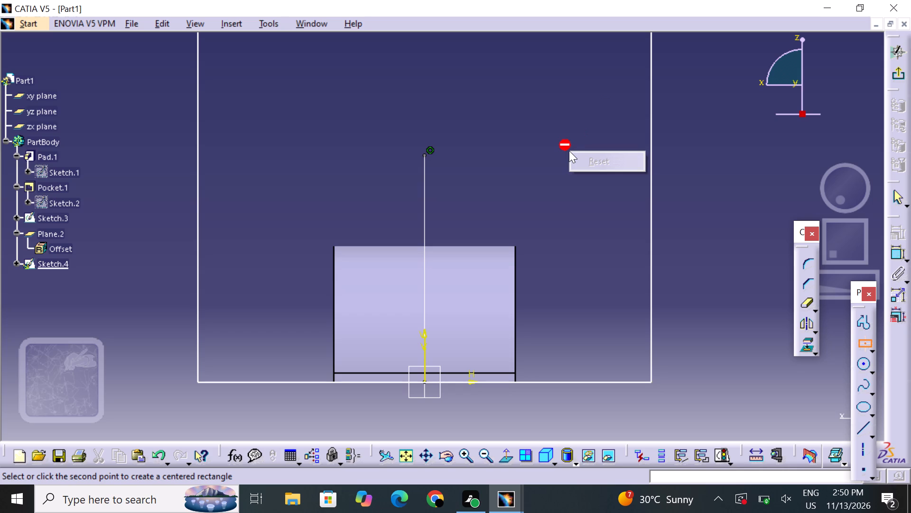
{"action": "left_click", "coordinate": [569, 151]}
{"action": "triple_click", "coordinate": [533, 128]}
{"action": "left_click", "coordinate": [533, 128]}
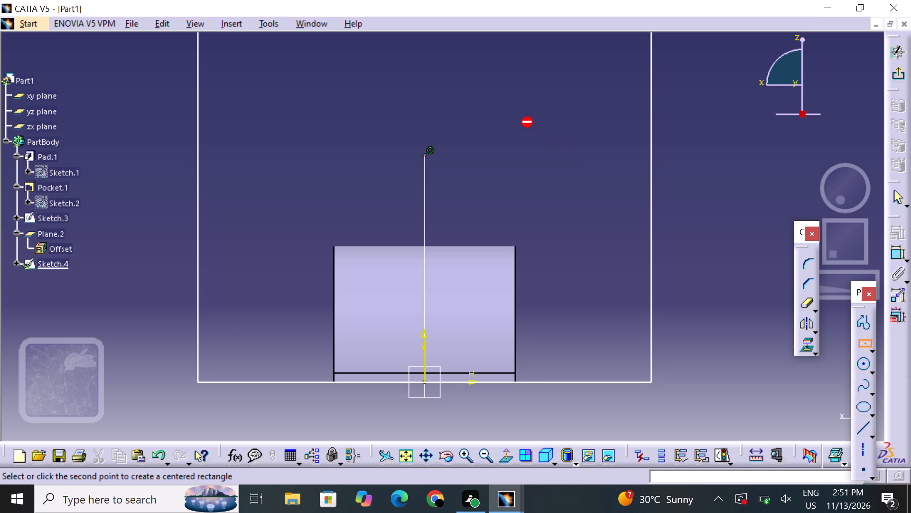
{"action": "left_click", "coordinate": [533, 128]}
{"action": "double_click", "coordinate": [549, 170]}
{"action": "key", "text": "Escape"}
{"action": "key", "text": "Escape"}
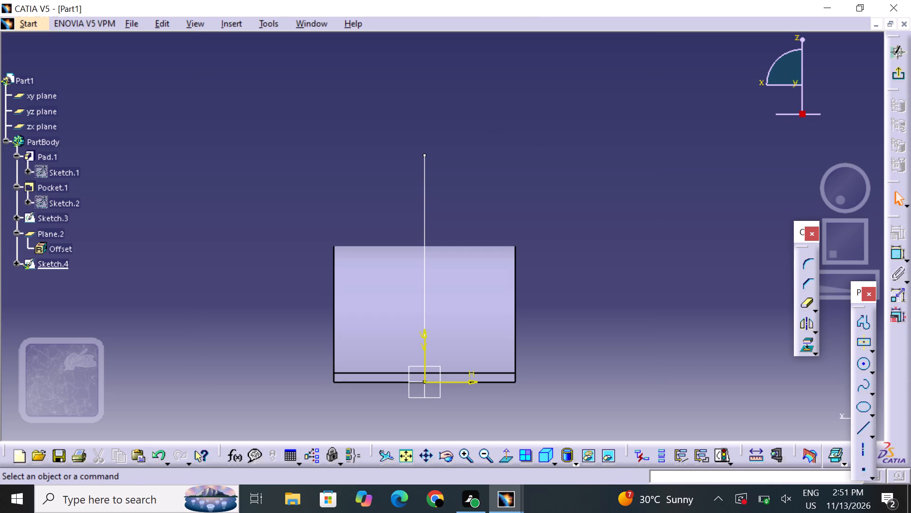
Sketch a centered rectangle with its center on the upper endpoint of the Sketch.3 curve.
{"action": "left_click", "coordinate": [861, 334]}
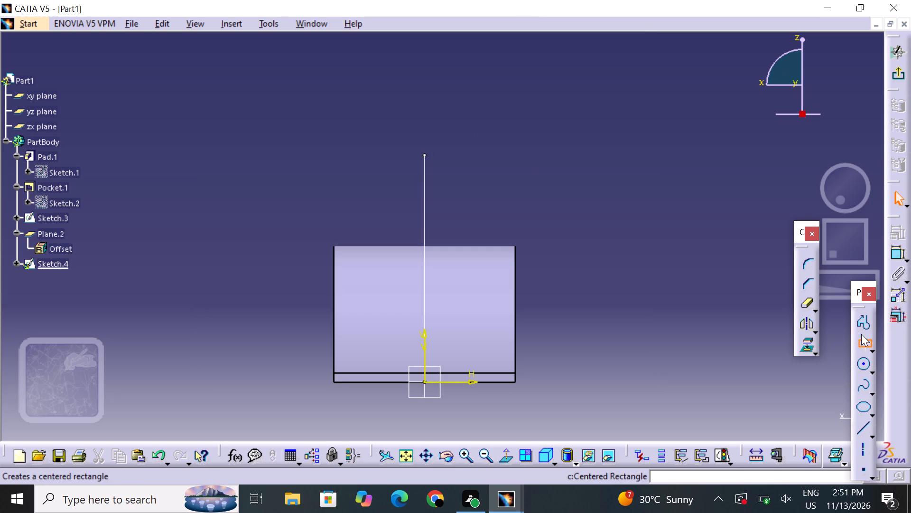
{"action": "left_click", "coordinate": [422, 156]}
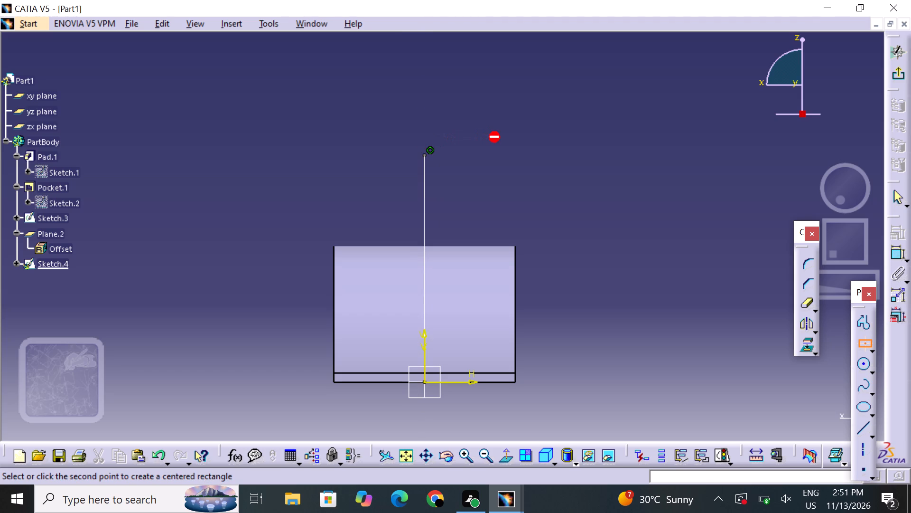
{"action": "left_click", "coordinate": [567, 195]}
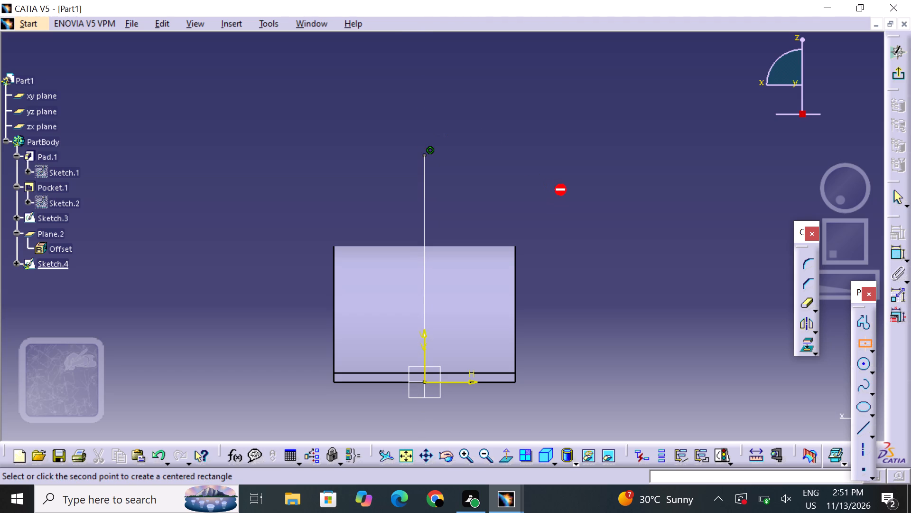
{"action": "double_click", "coordinate": [567, 195]}
{"action": "double_click", "coordinate": [567, 195]}
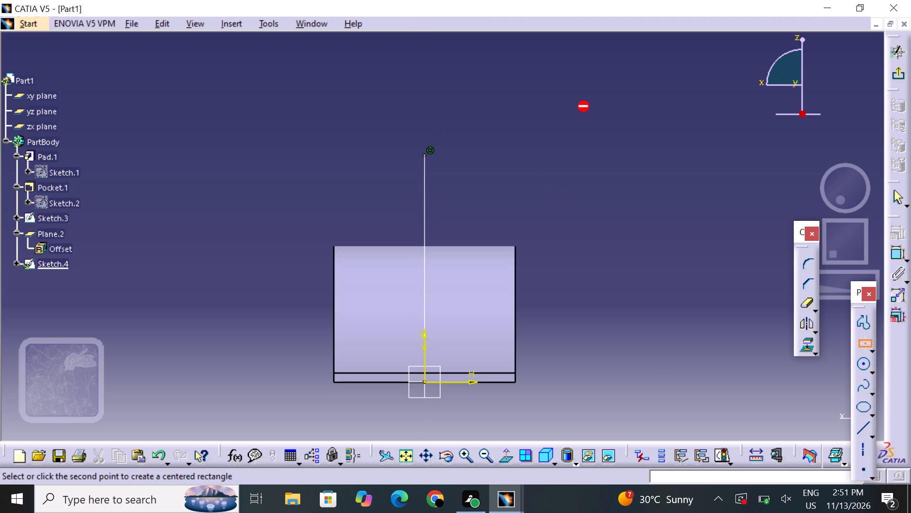
{"action": "triple_click", "coordinate": [590, 110]}
{"action": "left_click", "coordinate": [590, 110]}
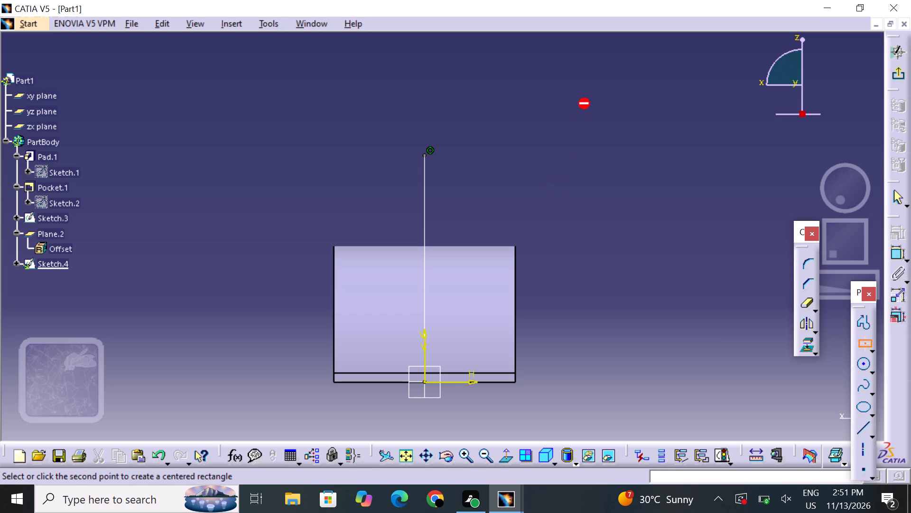
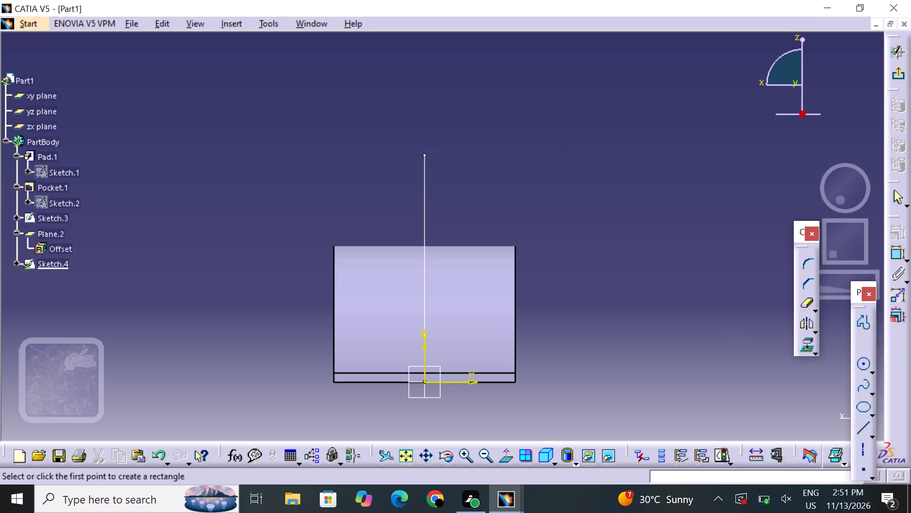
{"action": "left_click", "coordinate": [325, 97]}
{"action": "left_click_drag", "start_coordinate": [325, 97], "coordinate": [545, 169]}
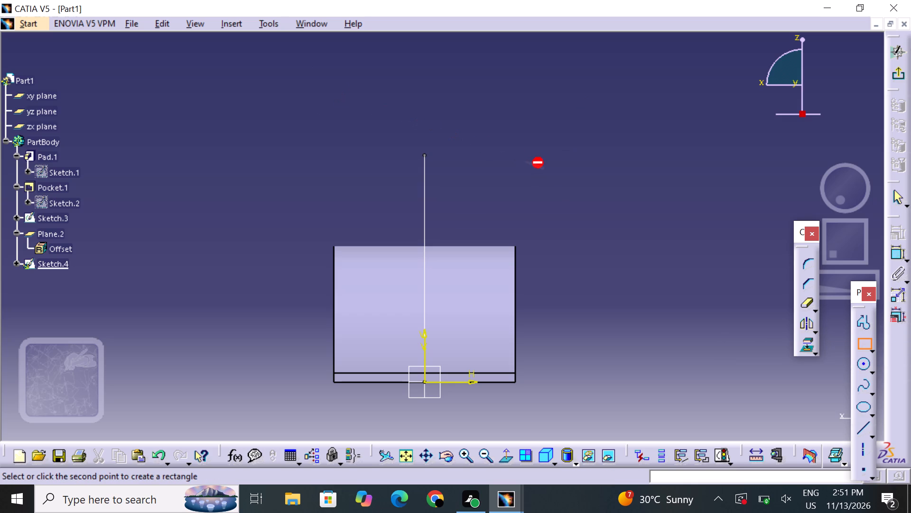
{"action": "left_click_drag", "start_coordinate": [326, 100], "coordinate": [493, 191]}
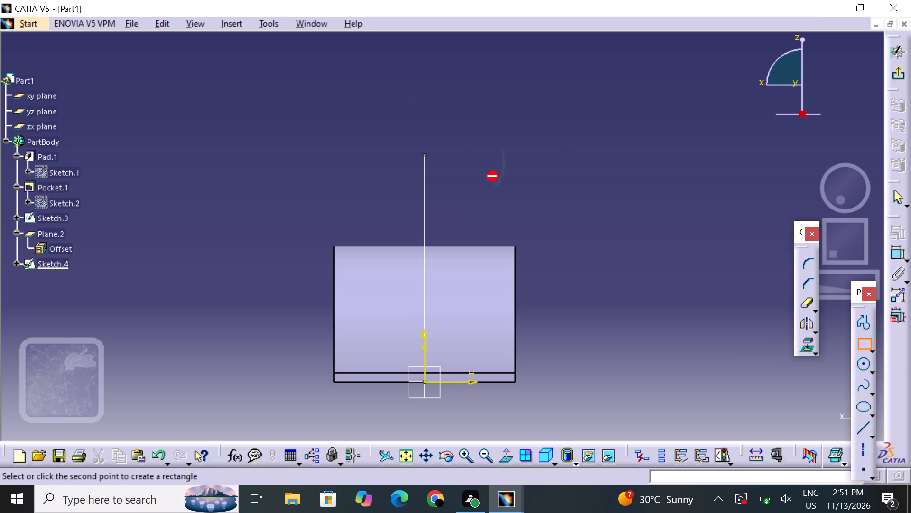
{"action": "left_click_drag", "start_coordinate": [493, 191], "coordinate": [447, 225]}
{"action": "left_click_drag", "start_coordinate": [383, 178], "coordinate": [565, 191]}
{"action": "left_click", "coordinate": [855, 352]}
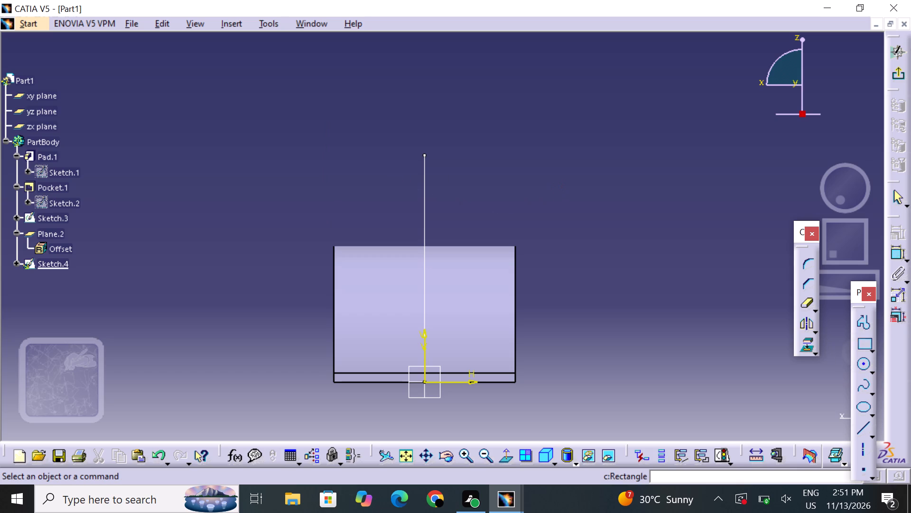
Bring up the predefined profile shapes for sketching a rectangle at the upper endpoint of the Sketch.3 curve.
{"action": "left_click", "coordinate": [874, 334]}
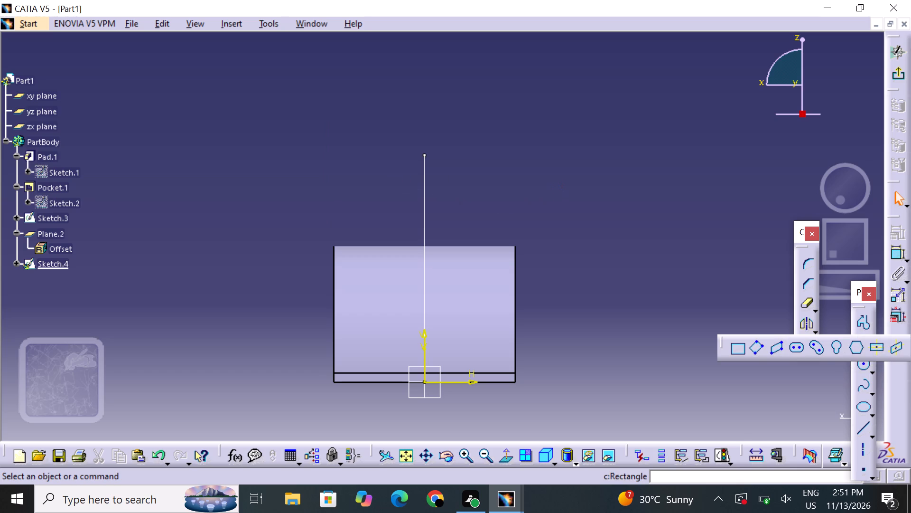
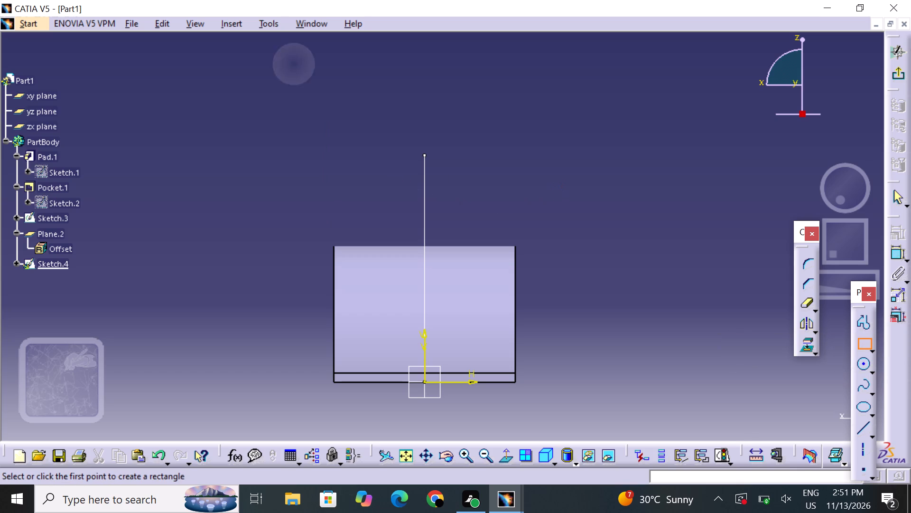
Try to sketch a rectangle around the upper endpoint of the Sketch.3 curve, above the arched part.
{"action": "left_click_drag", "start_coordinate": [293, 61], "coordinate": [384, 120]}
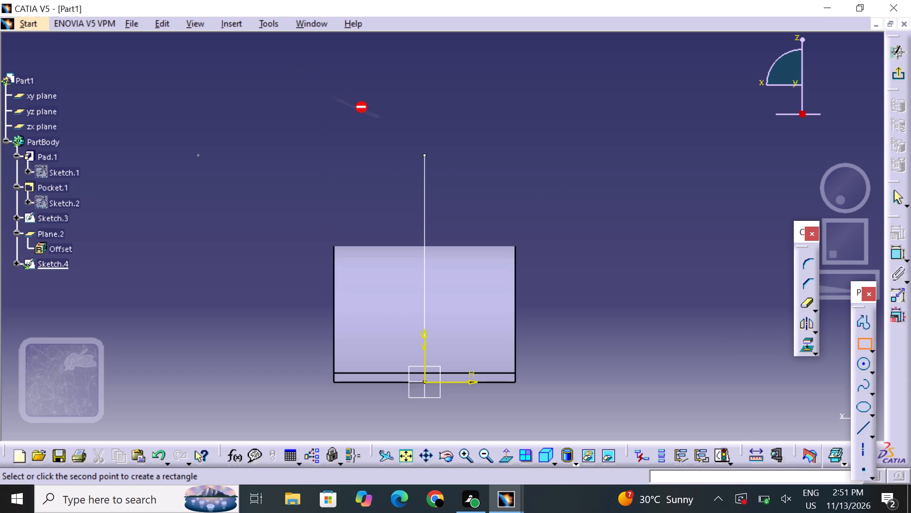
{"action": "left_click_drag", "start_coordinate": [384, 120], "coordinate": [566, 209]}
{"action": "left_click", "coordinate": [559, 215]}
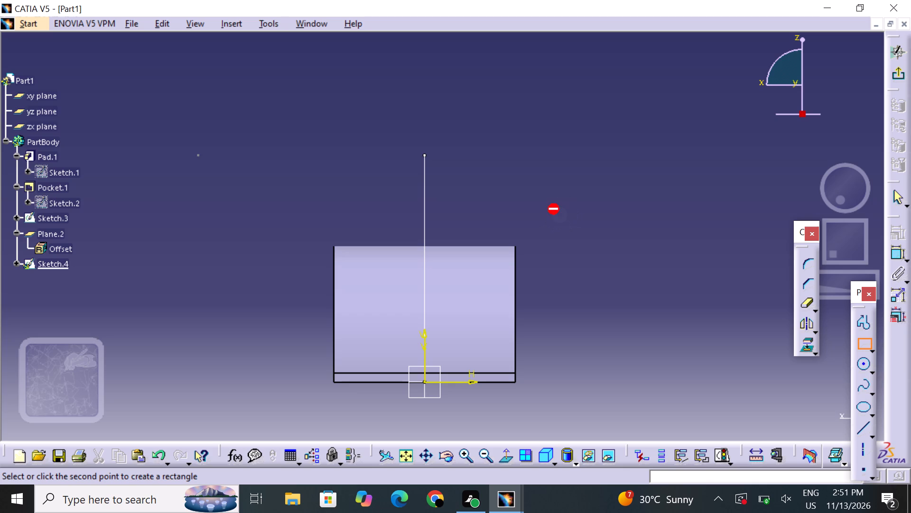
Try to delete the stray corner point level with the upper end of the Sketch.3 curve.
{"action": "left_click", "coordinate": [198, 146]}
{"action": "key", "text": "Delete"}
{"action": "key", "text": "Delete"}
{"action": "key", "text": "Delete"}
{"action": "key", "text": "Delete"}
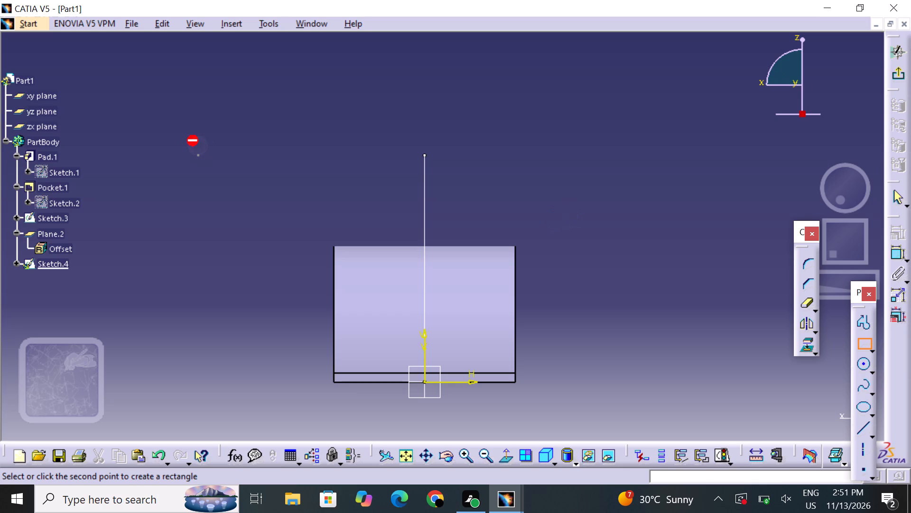
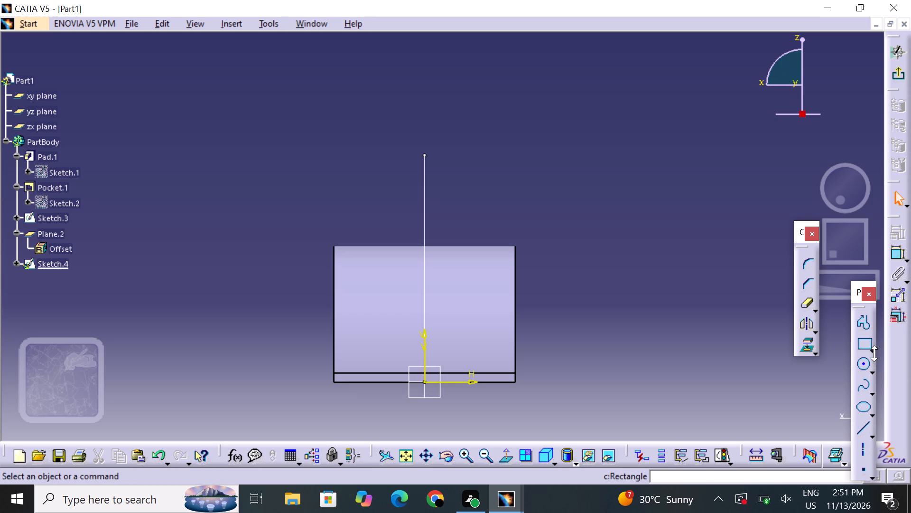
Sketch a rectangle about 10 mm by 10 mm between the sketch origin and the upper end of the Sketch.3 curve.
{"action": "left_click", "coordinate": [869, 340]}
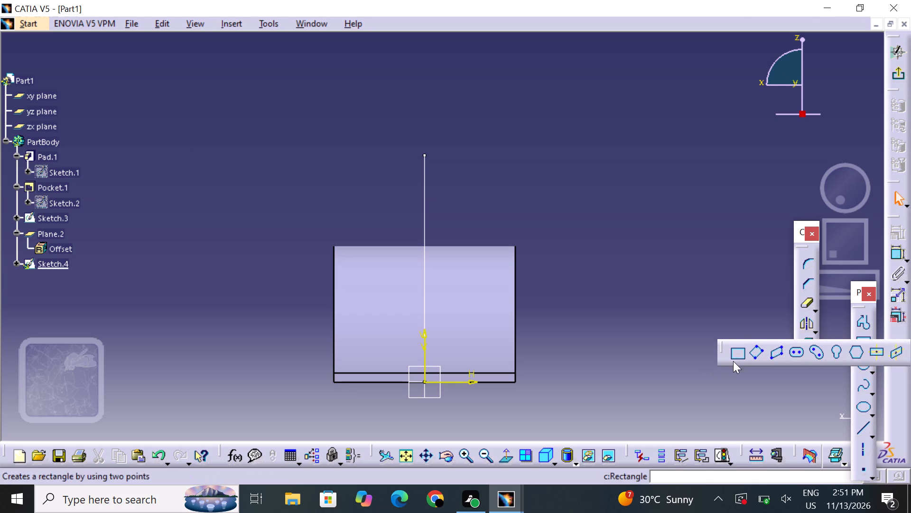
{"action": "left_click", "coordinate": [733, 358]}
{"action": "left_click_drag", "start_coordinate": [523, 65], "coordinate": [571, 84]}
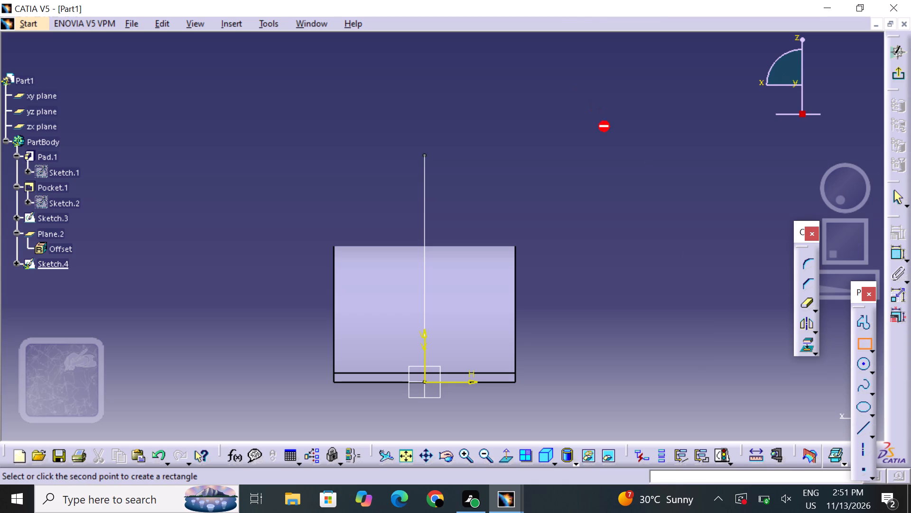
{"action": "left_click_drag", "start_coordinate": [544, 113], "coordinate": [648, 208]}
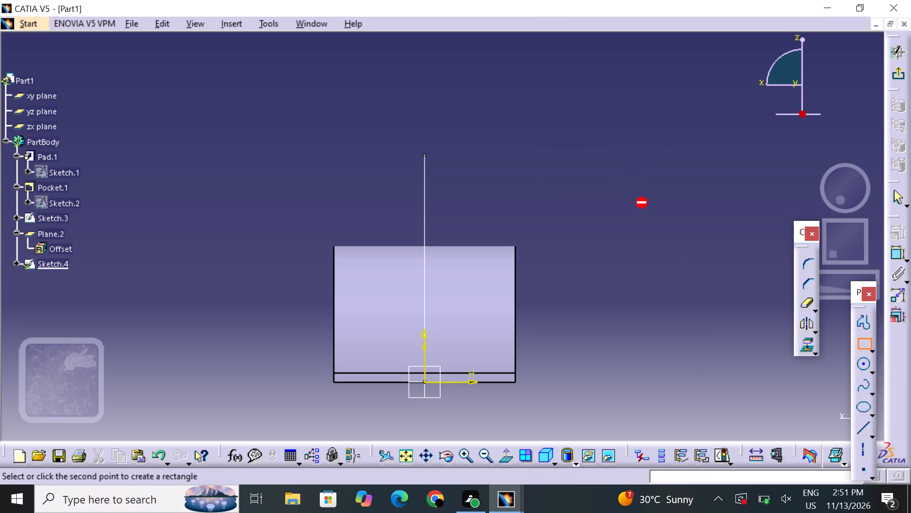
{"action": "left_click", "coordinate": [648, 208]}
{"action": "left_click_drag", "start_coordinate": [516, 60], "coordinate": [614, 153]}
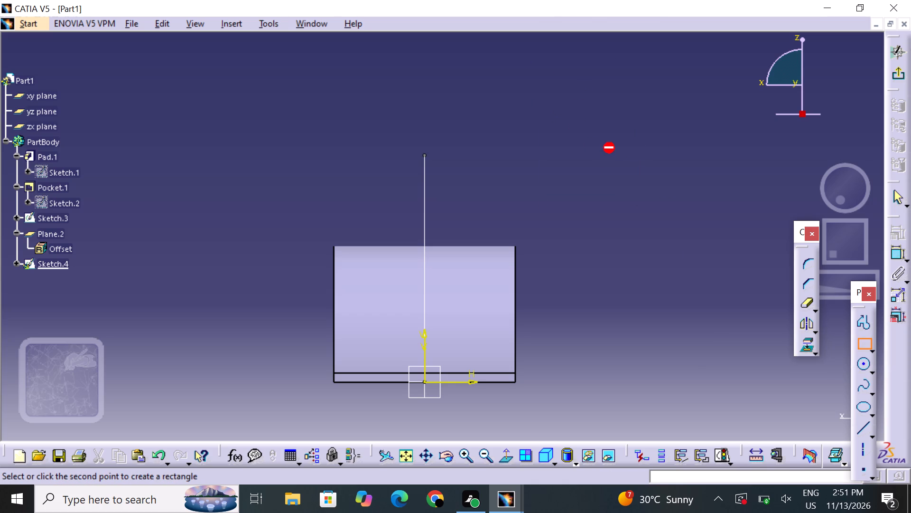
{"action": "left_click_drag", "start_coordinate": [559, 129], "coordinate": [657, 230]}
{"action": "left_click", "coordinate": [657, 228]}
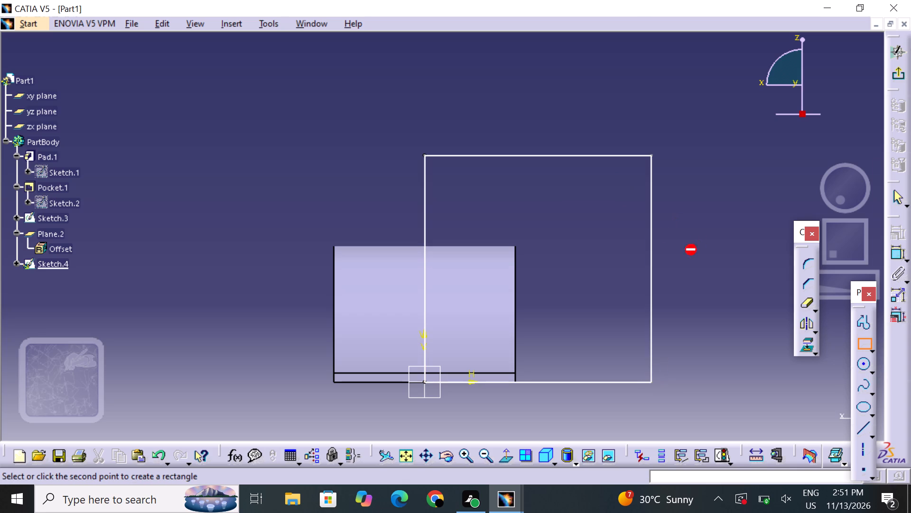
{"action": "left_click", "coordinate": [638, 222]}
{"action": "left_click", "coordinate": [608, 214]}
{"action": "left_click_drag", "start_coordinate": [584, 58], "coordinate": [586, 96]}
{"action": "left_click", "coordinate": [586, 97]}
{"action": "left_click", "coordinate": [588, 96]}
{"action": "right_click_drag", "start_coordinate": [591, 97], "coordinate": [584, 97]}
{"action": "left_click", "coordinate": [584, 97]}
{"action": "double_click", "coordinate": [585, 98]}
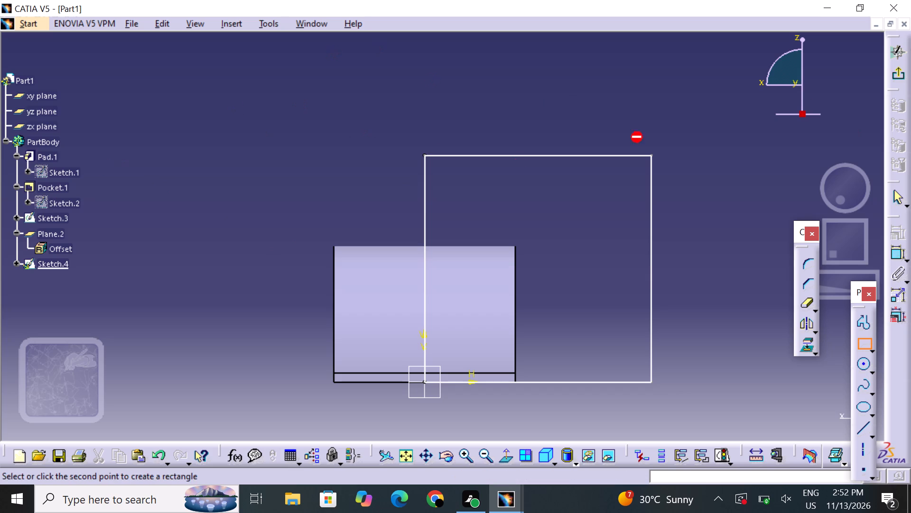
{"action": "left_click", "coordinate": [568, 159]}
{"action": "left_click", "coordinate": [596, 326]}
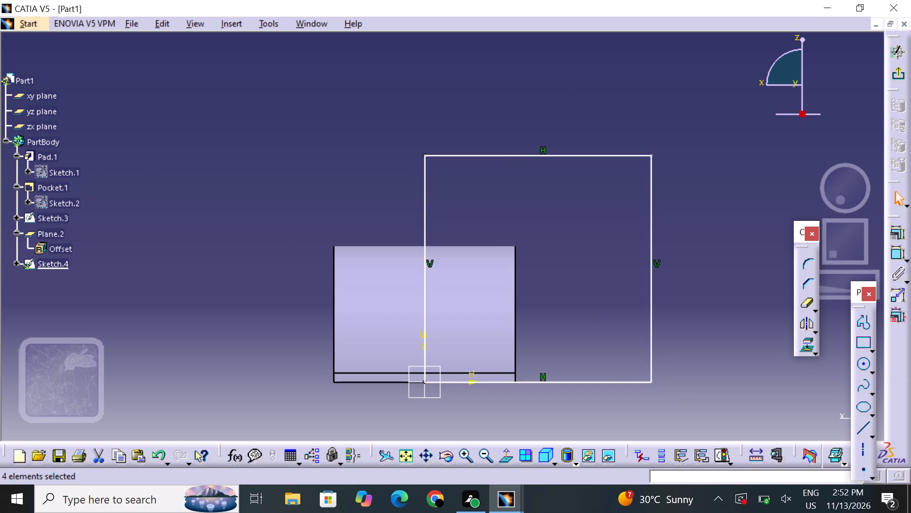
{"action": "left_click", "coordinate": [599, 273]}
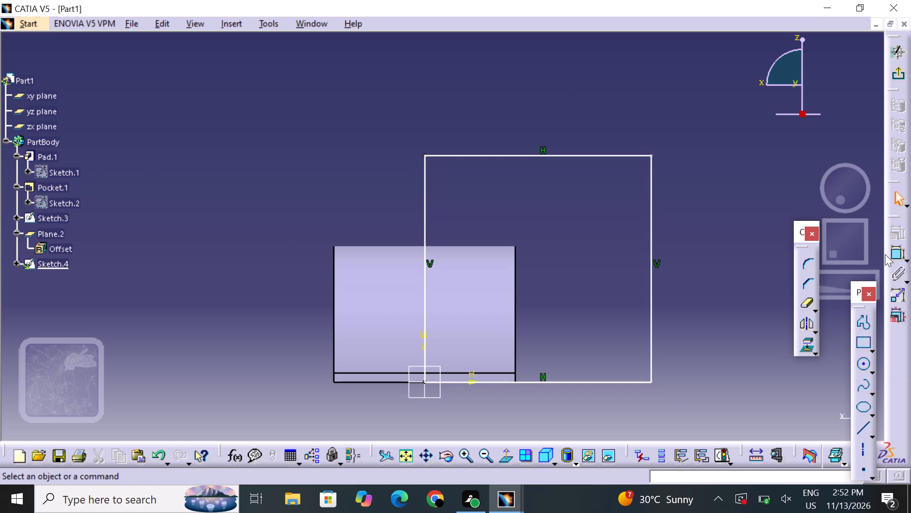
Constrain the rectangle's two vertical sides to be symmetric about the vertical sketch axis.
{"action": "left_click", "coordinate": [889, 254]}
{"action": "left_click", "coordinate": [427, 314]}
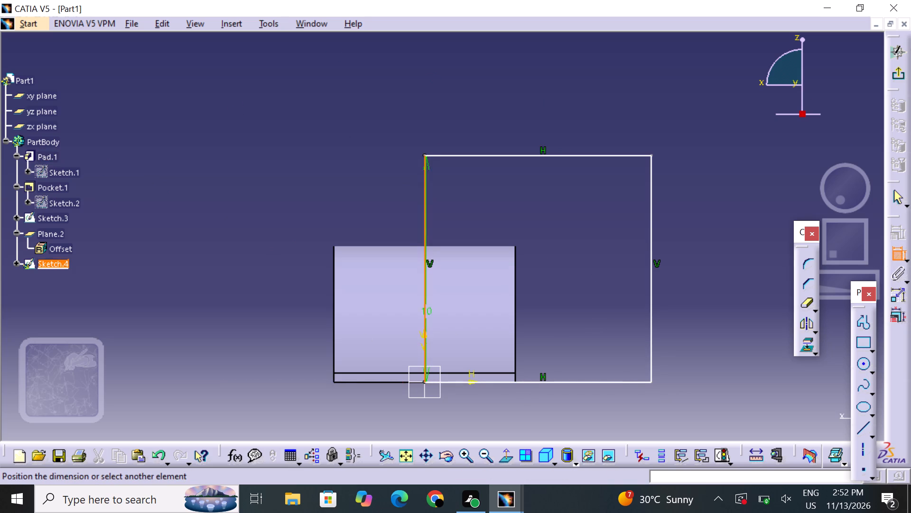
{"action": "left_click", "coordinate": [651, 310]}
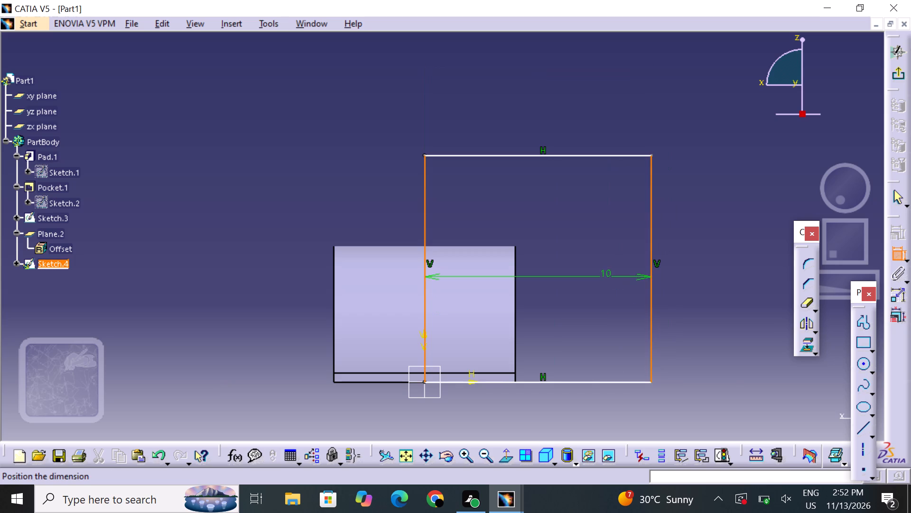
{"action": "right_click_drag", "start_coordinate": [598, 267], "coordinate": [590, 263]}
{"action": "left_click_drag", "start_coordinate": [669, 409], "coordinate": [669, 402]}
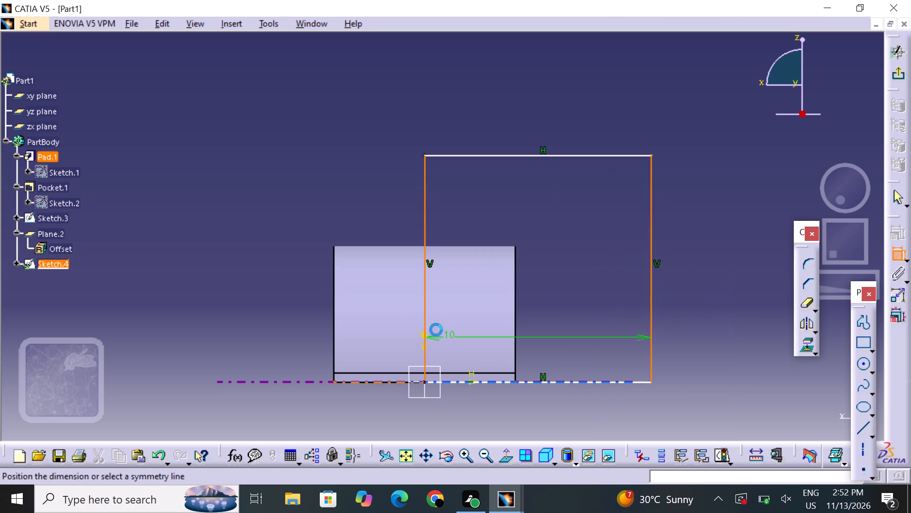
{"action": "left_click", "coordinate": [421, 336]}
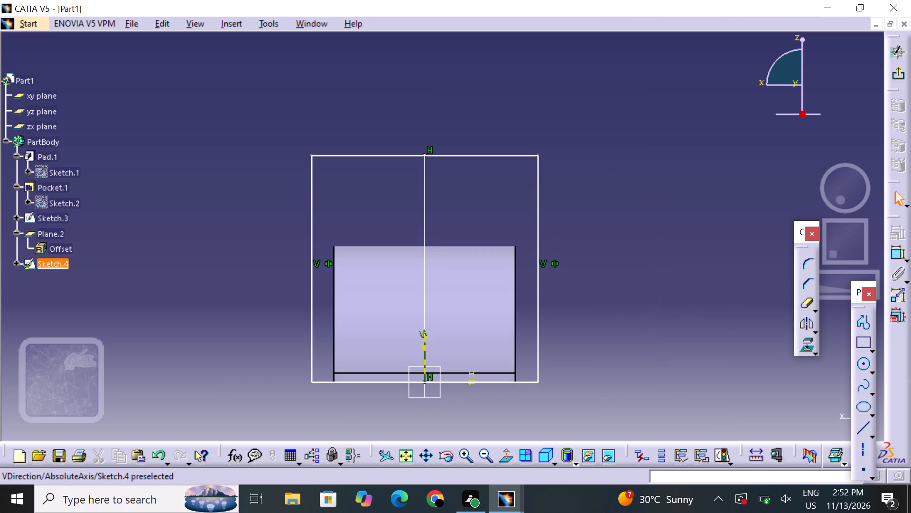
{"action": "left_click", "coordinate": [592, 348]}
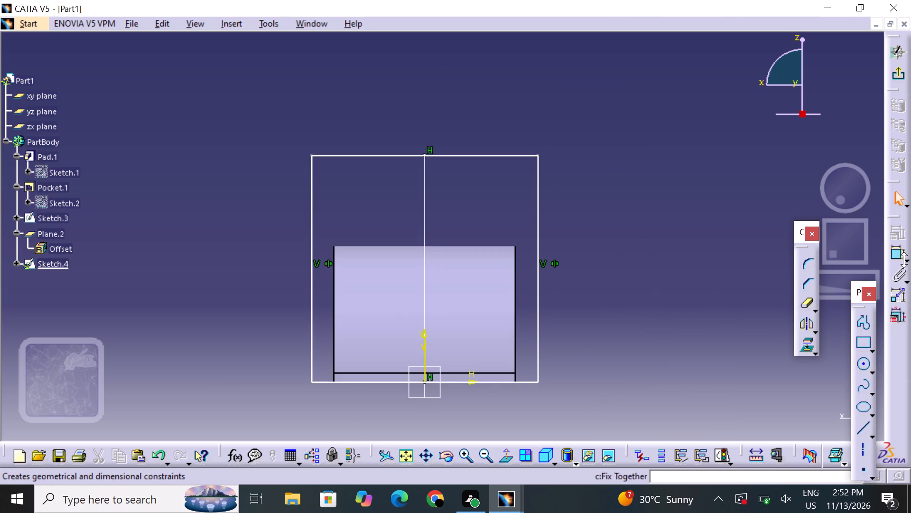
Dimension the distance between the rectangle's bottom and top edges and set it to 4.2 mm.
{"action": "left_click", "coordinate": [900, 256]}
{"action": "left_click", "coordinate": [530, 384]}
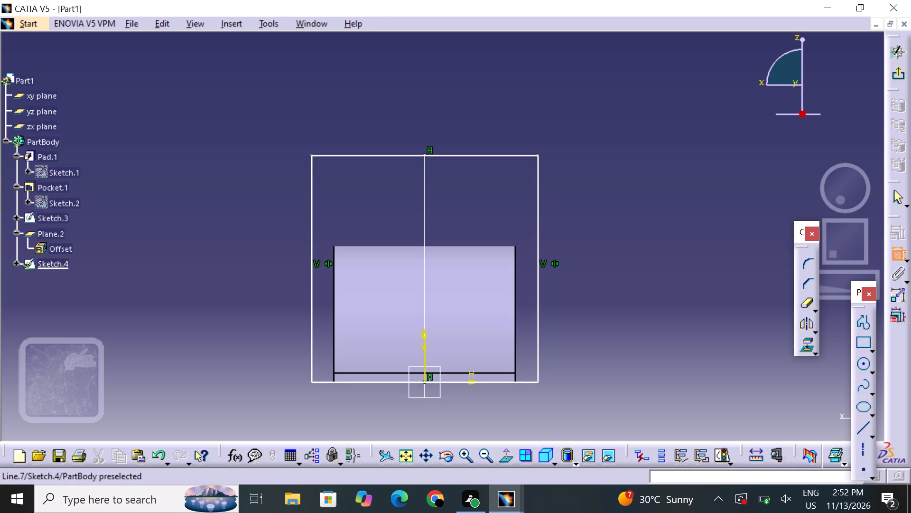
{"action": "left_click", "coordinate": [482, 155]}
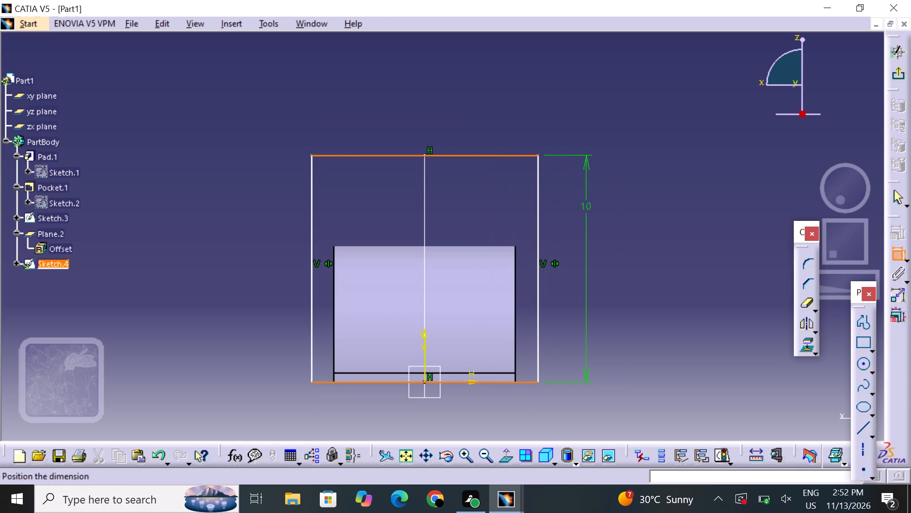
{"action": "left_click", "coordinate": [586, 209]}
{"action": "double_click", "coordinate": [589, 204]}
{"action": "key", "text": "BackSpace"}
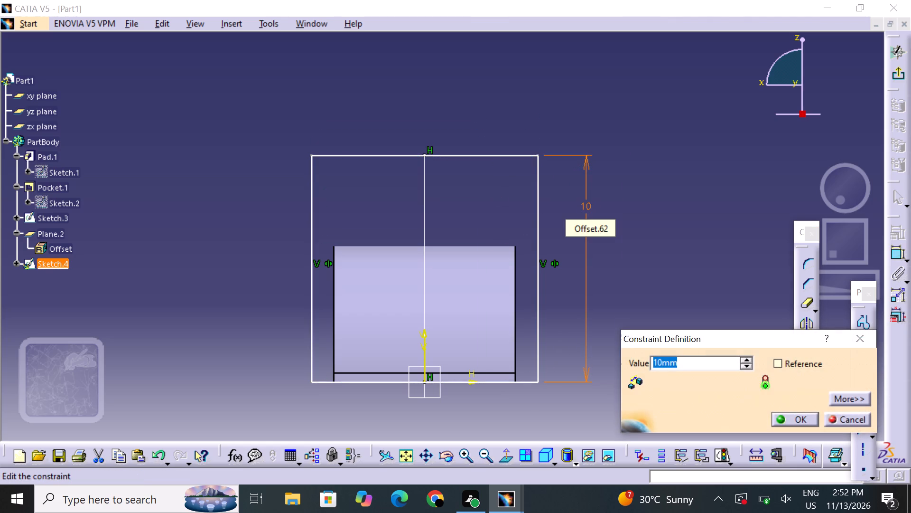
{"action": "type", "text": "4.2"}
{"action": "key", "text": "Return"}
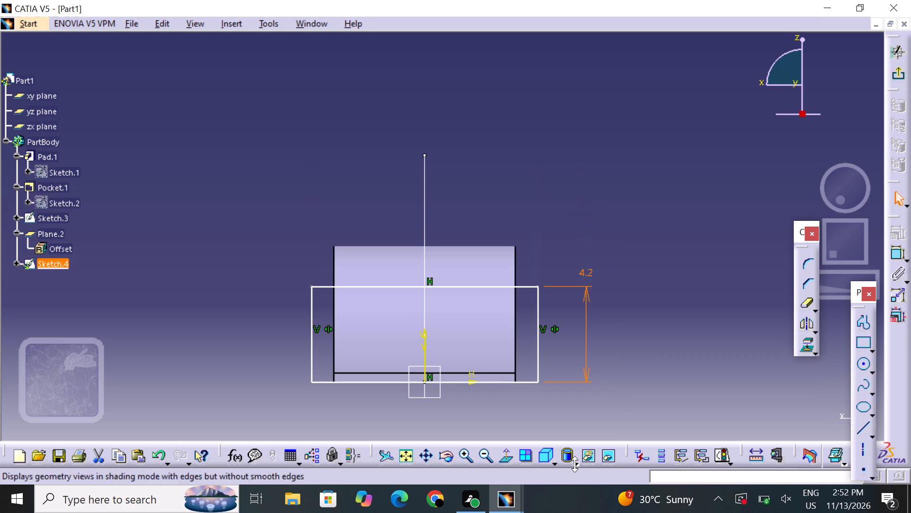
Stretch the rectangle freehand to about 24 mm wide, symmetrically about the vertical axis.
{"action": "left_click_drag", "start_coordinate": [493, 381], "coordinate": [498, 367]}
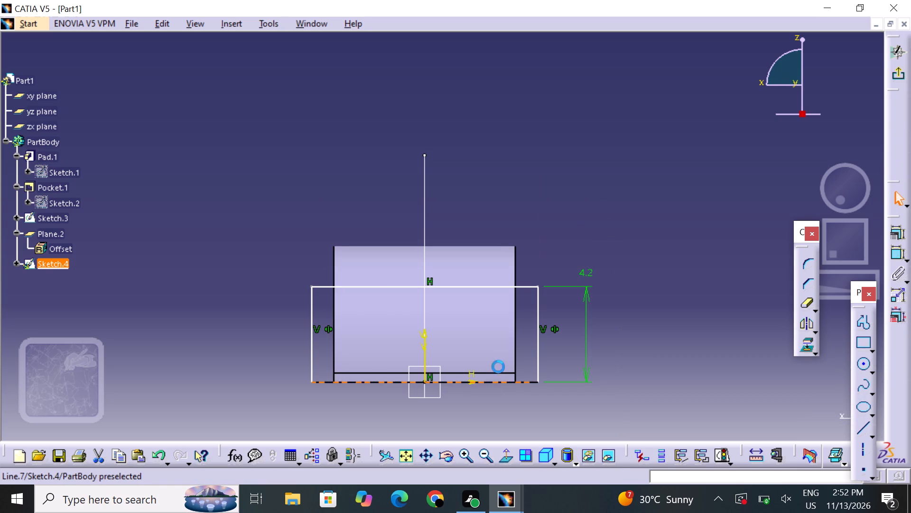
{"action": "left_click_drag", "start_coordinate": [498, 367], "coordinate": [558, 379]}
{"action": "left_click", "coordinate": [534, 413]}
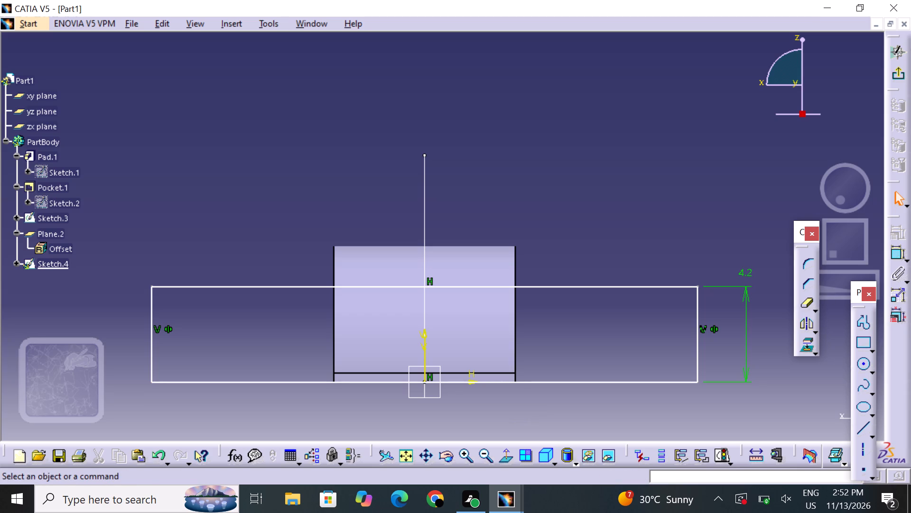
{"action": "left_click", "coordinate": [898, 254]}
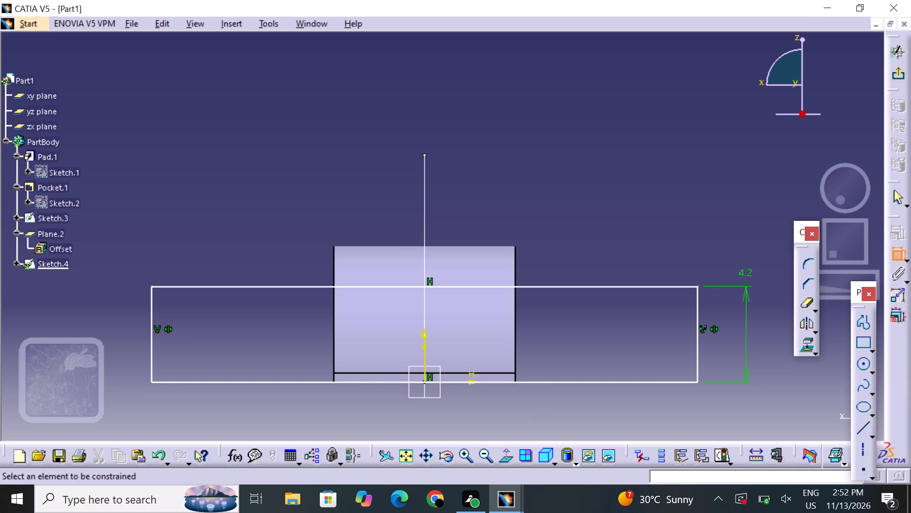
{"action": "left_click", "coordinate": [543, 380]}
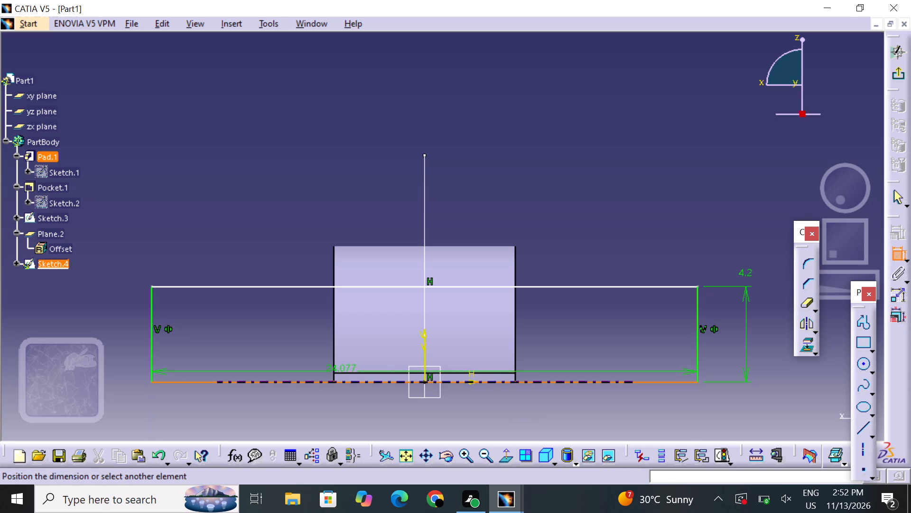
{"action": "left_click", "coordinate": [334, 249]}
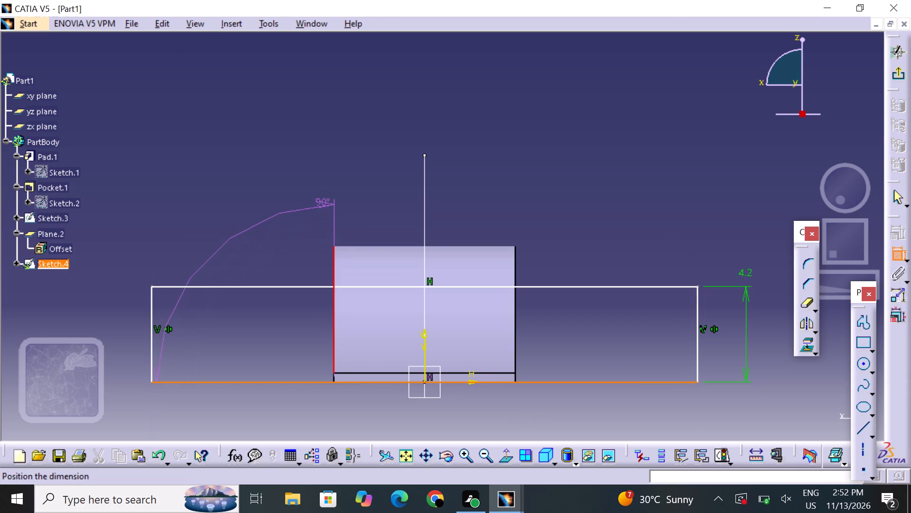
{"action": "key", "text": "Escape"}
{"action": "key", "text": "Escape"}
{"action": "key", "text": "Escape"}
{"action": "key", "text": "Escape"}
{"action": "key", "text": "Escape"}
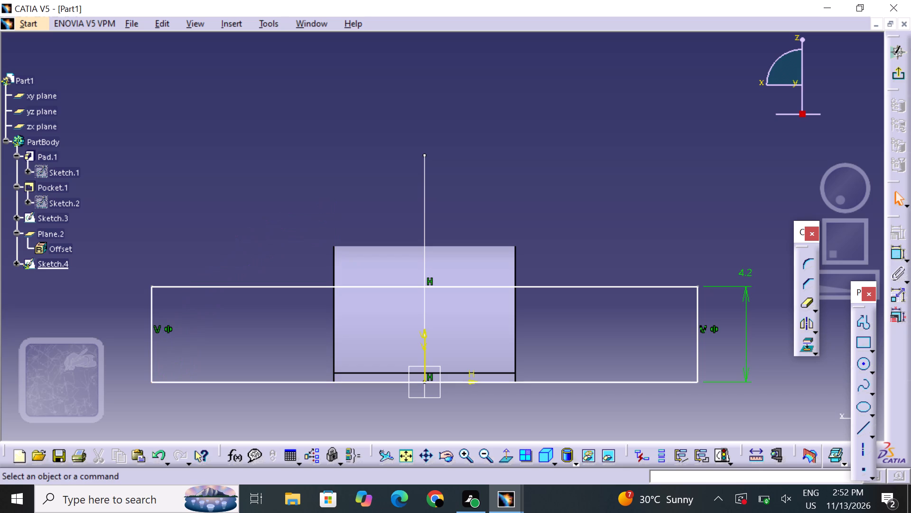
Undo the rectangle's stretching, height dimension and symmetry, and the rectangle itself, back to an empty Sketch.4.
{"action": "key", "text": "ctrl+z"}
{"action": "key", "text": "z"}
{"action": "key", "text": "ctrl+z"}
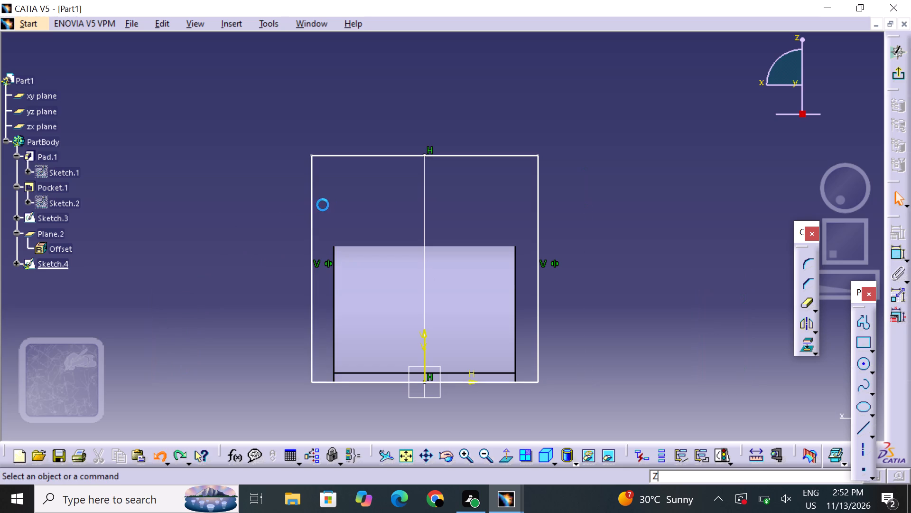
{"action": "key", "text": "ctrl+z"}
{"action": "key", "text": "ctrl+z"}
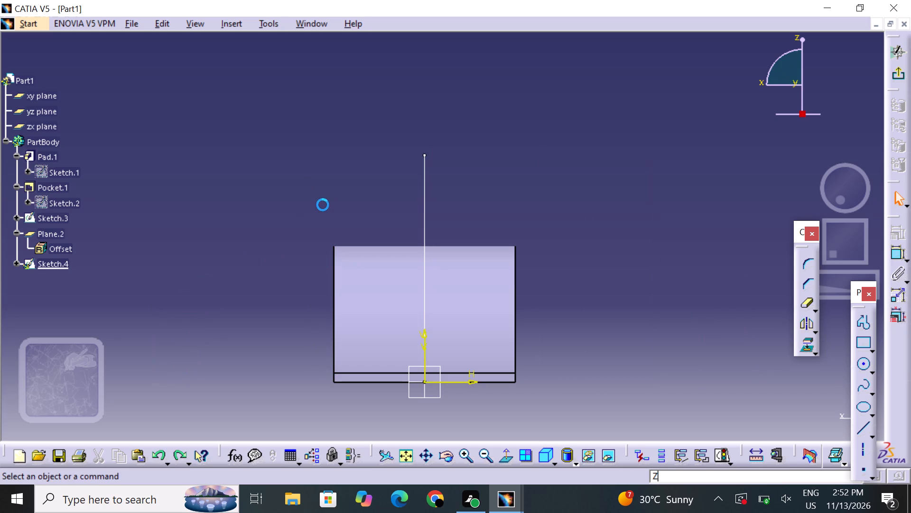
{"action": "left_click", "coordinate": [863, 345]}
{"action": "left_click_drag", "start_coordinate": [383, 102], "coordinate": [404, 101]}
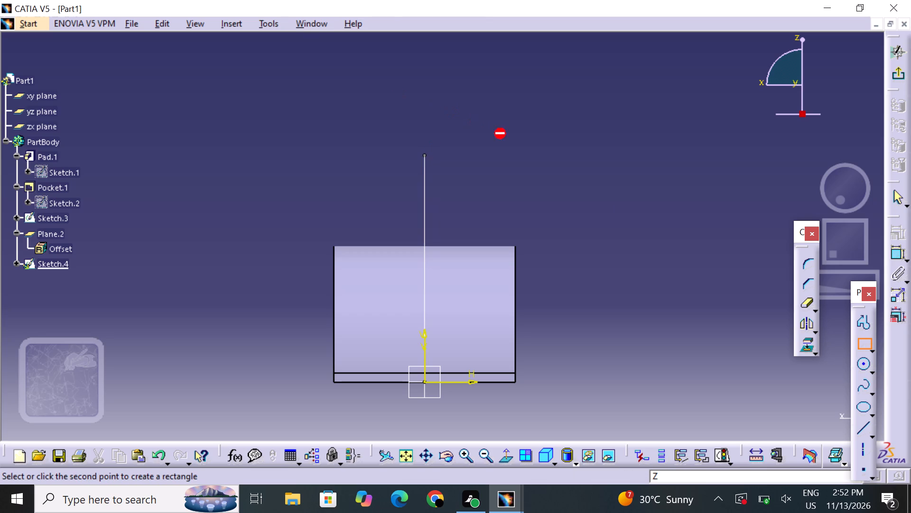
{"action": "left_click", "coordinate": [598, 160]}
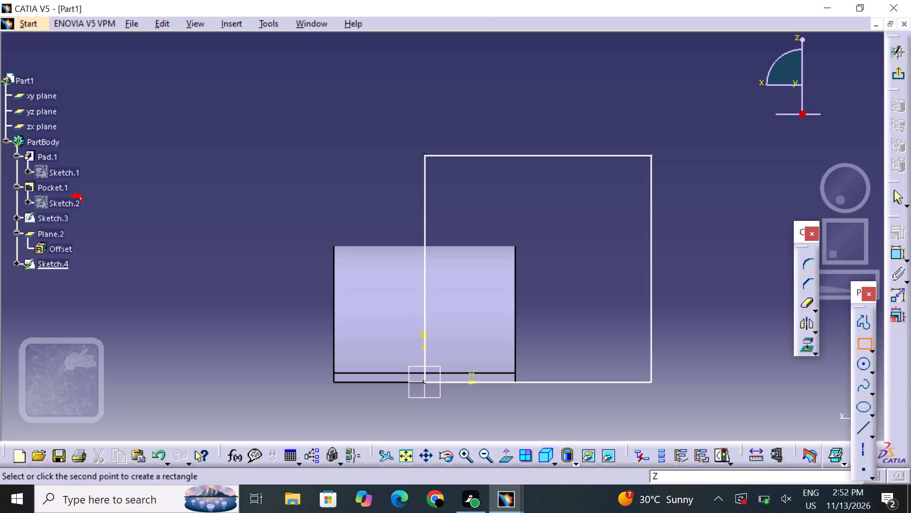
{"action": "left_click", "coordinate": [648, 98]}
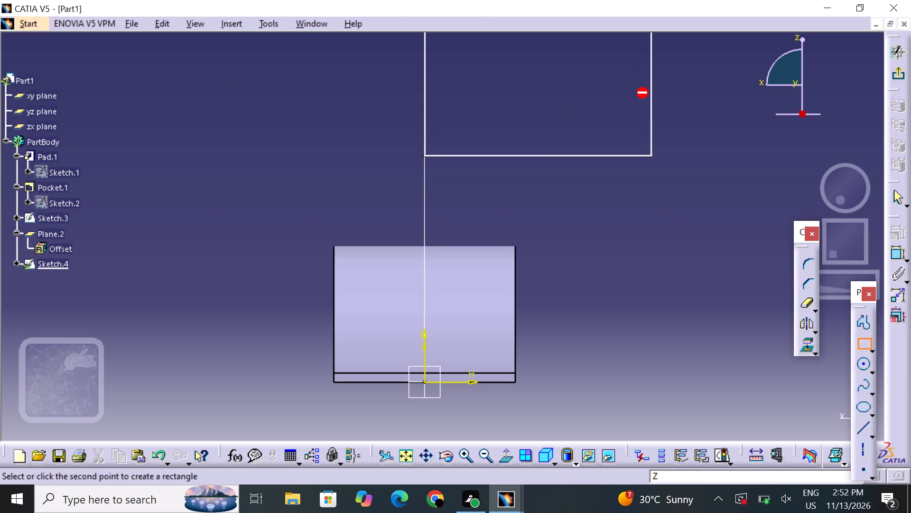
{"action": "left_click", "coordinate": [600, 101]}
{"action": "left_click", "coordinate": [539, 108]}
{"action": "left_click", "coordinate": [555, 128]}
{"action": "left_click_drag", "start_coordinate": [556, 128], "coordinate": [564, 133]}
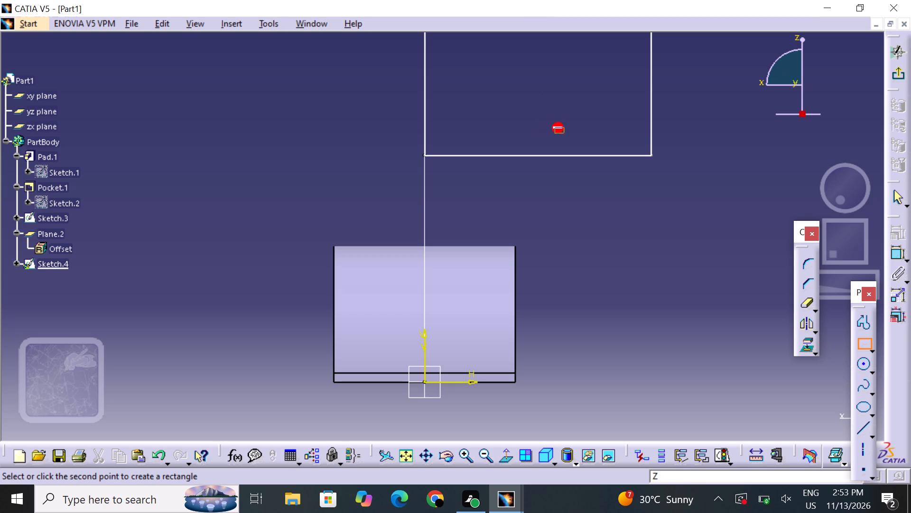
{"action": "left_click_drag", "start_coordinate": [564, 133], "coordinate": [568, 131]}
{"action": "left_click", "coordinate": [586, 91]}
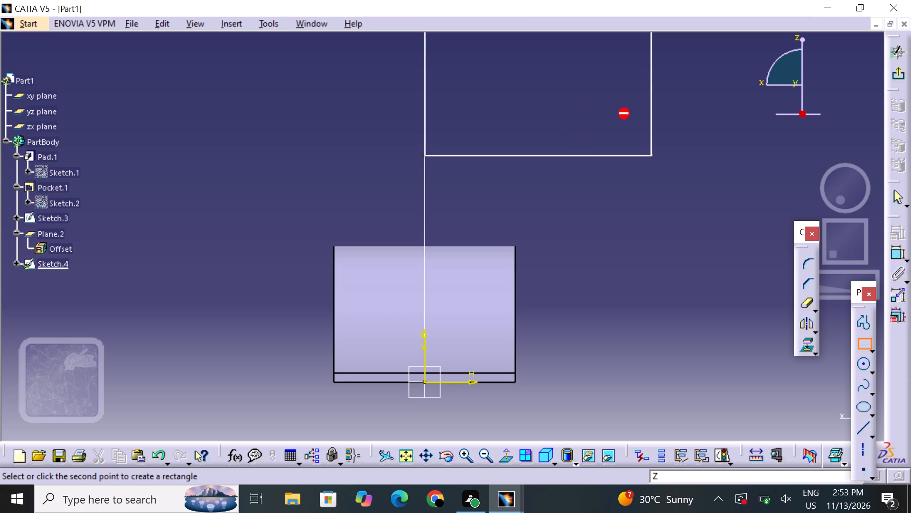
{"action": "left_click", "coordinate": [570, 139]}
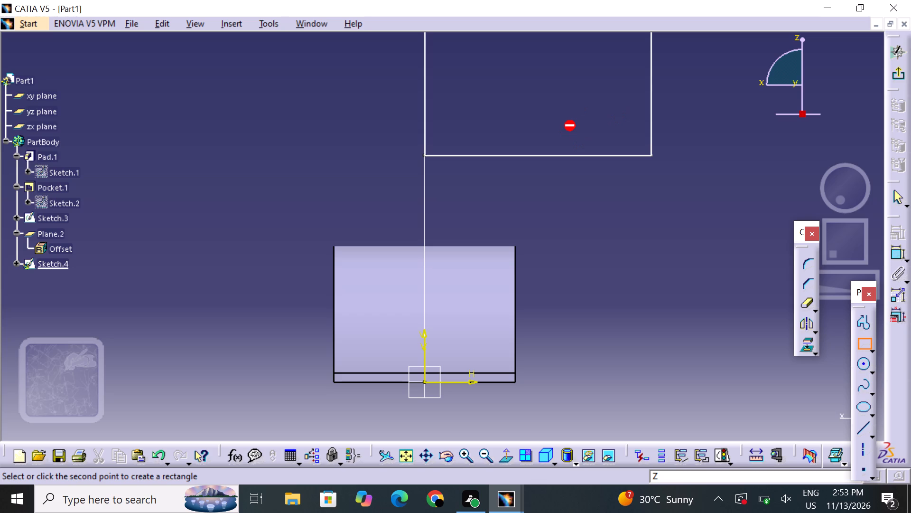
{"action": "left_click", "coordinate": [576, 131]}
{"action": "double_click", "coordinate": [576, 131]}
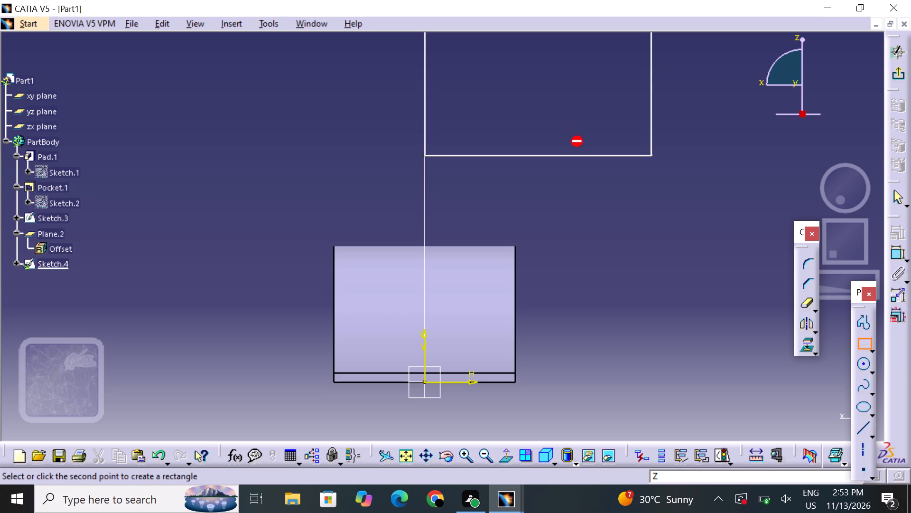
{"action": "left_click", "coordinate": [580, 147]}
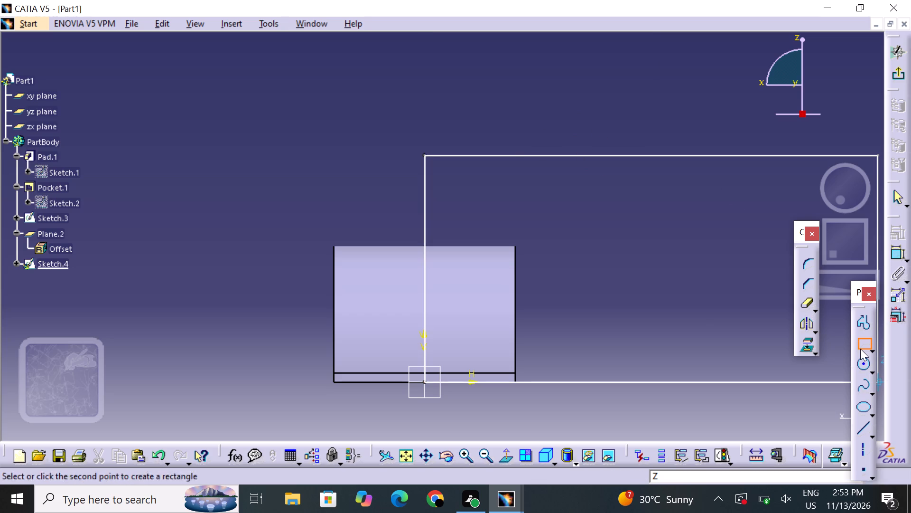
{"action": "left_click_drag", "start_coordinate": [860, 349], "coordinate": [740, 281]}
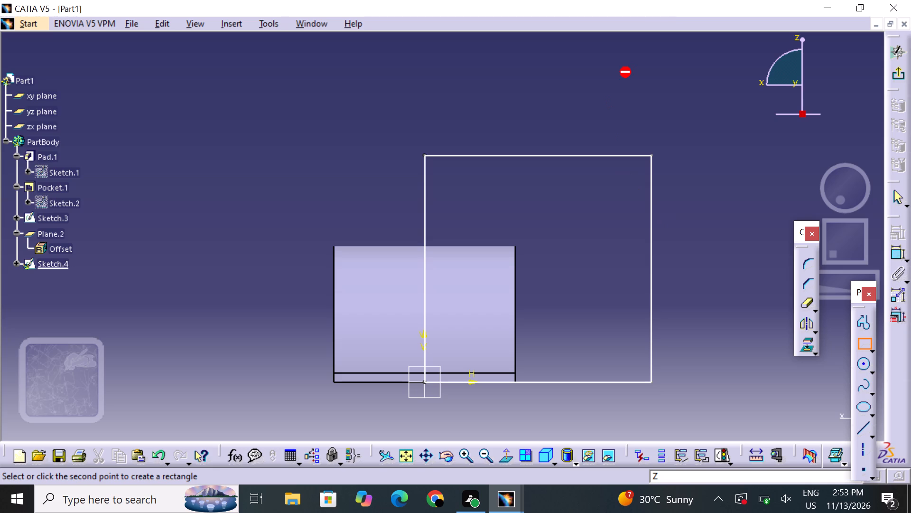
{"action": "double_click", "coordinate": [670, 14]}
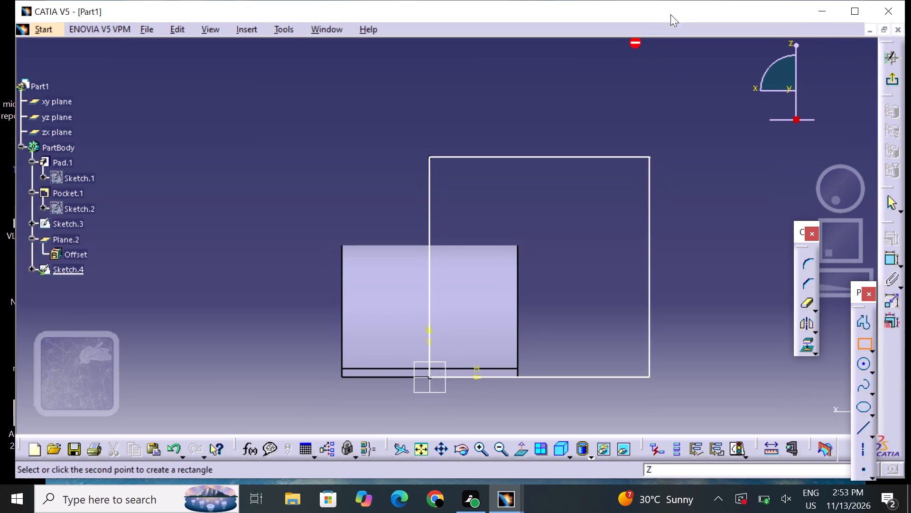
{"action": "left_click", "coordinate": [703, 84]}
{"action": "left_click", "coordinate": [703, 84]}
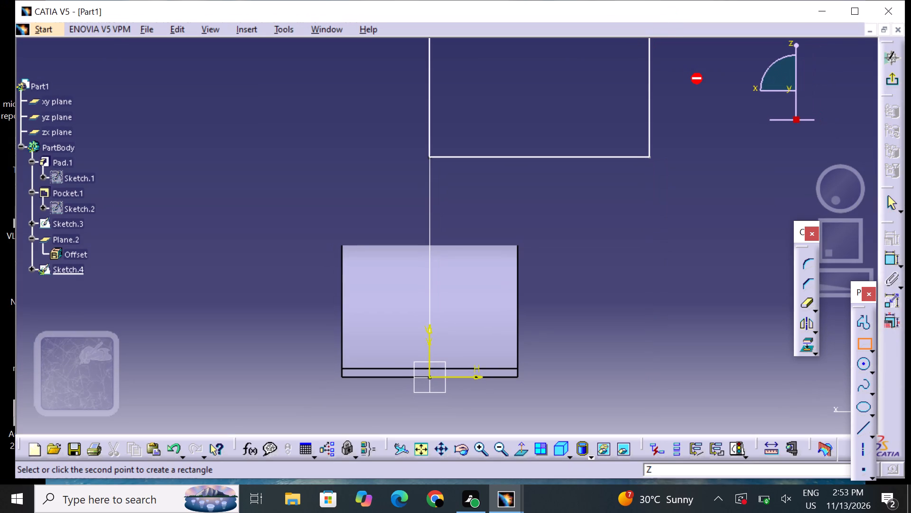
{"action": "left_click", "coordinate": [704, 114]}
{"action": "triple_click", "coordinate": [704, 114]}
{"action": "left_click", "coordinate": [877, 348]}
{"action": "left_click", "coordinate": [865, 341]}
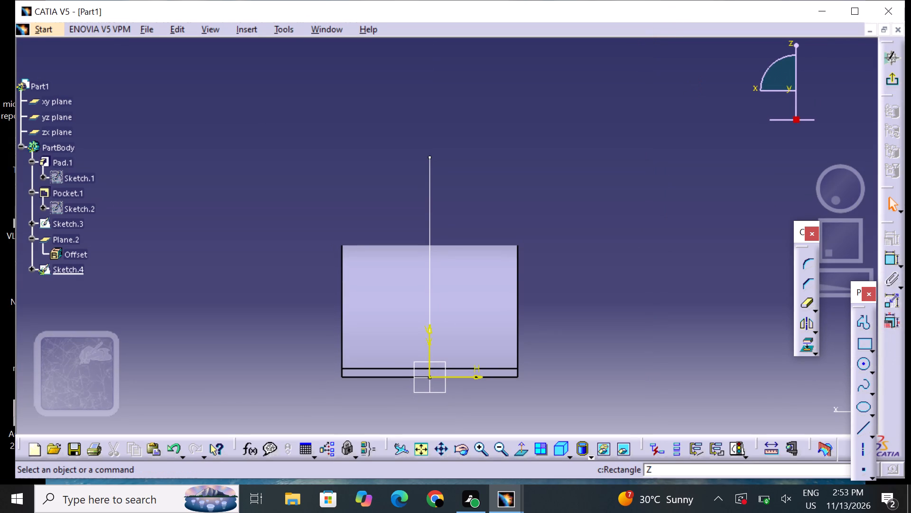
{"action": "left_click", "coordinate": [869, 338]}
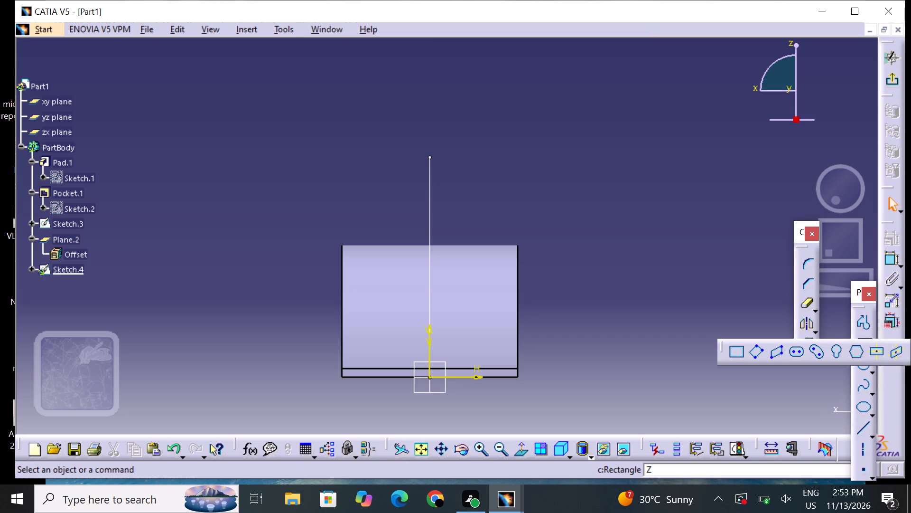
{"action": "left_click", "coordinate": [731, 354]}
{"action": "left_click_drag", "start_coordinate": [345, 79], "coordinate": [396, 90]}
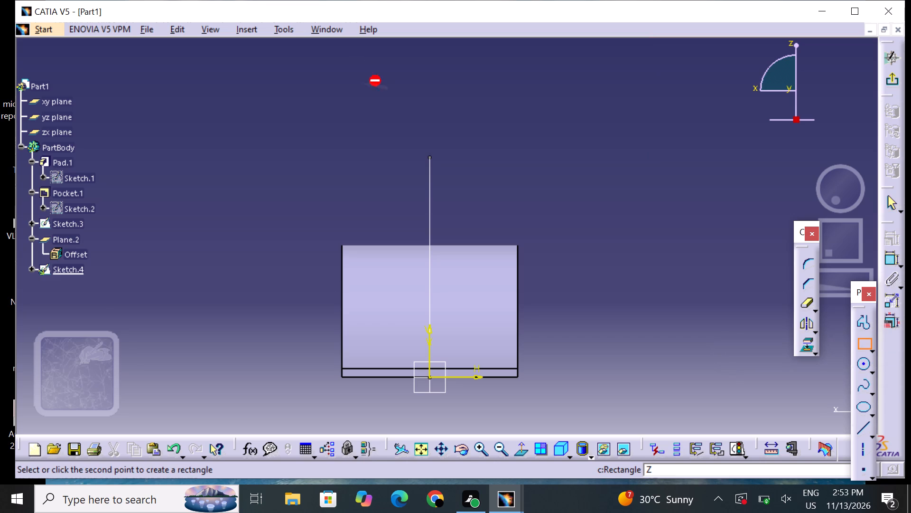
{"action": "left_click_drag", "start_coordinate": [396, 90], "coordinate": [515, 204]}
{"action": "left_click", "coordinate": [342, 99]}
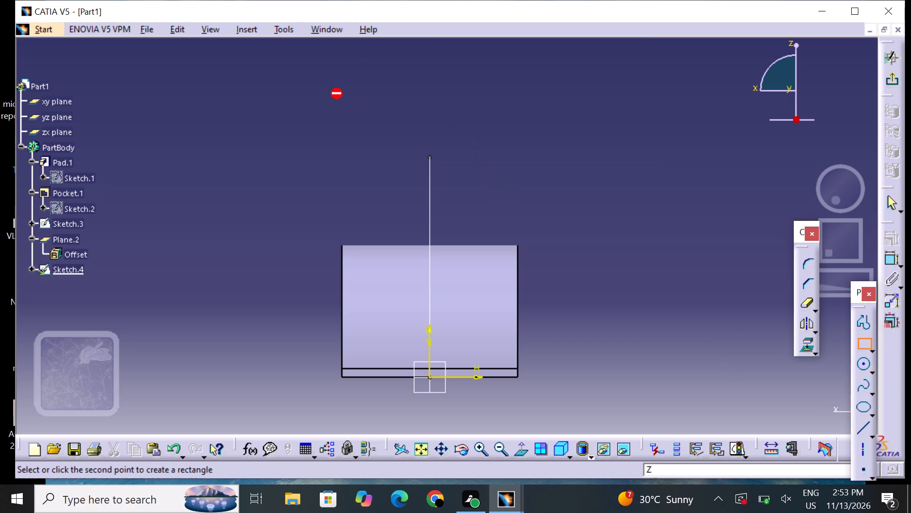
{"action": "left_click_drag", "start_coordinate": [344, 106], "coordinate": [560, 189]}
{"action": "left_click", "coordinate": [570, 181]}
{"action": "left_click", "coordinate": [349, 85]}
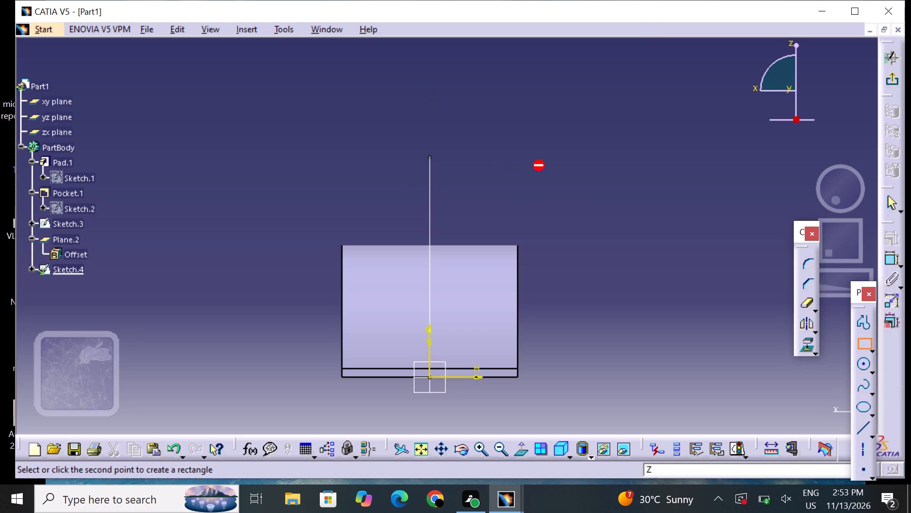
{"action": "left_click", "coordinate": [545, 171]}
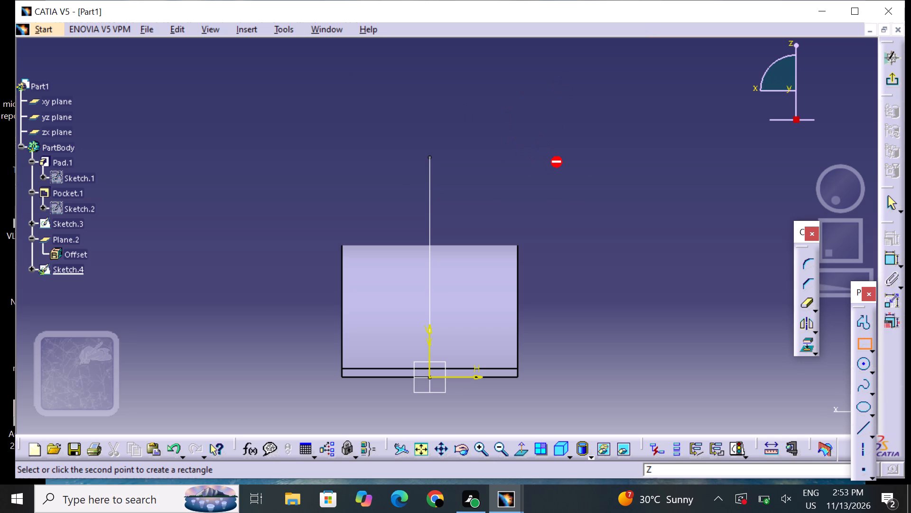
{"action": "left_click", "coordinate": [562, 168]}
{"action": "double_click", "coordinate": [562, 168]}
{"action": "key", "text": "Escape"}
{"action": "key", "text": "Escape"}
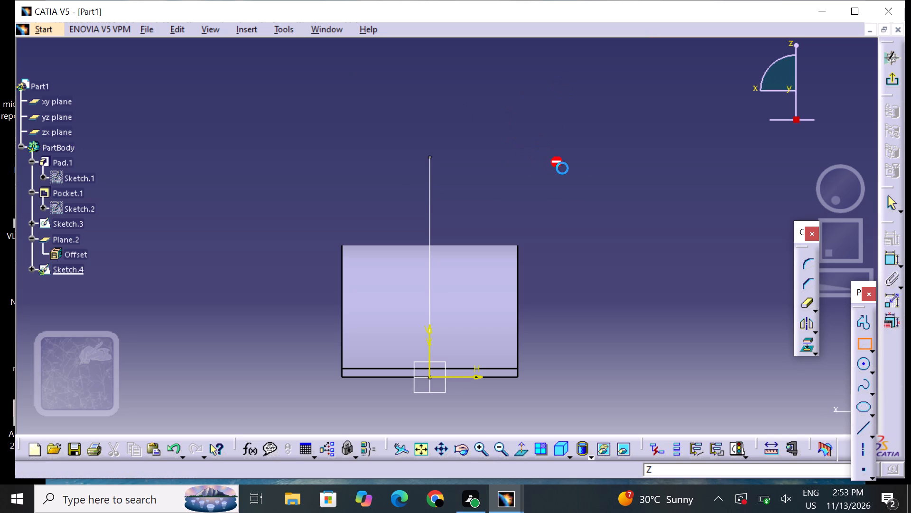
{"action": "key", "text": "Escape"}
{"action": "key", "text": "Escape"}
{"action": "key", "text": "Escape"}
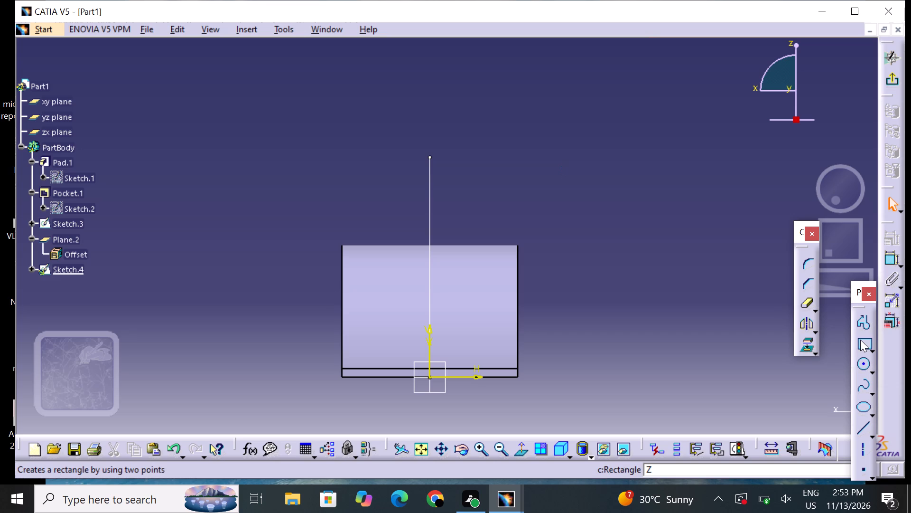
Draw a rectangle about 10 mm by 10 mm from the curve's upper end to the horizontal axis, on the axis's negative side.
{"action": "left_click", "coordinate": [860, 340]}
{"action": "left_click", "coordinate": [346, 66]}
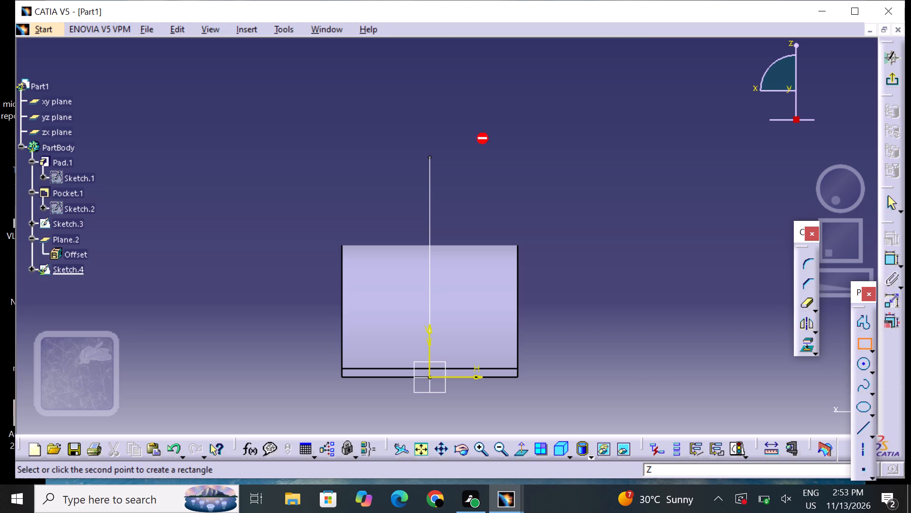
{"action": "left_click", "coordinate": [689, 153]}
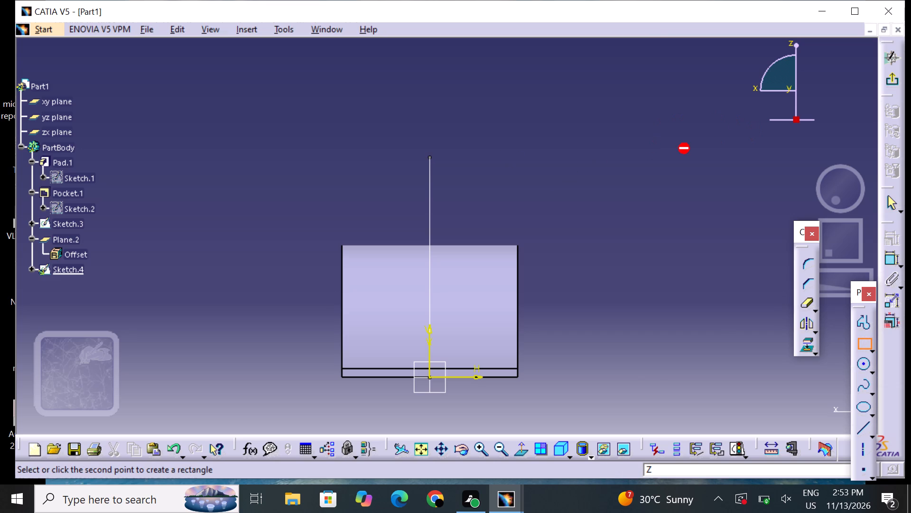
{"action": "left_click_drag", "start_coordinate": [595, 154], "coordinate": [599, 155]}
{"action": "triple_click", "coordinate": [599, 155]}
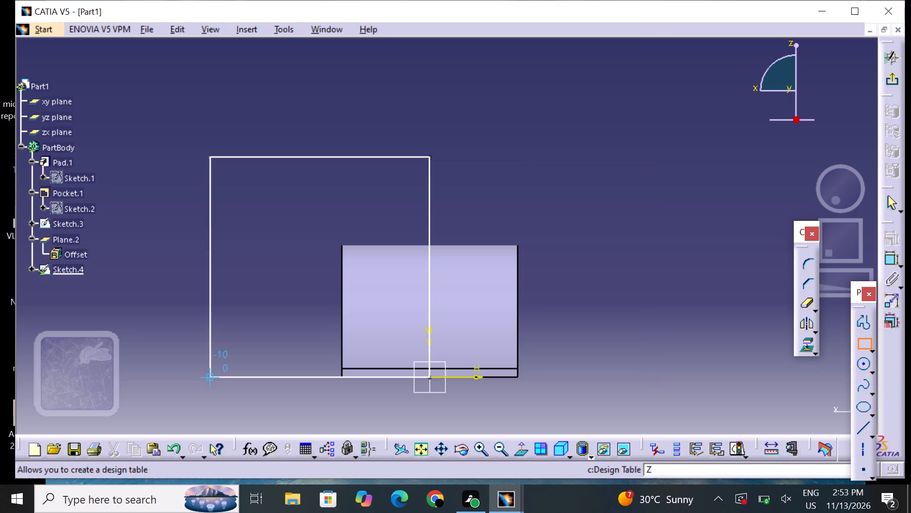
{"action": "left_click", "coordinate": [292, 300]}
{"action": "left_click", "coordinate": [320, 400]}
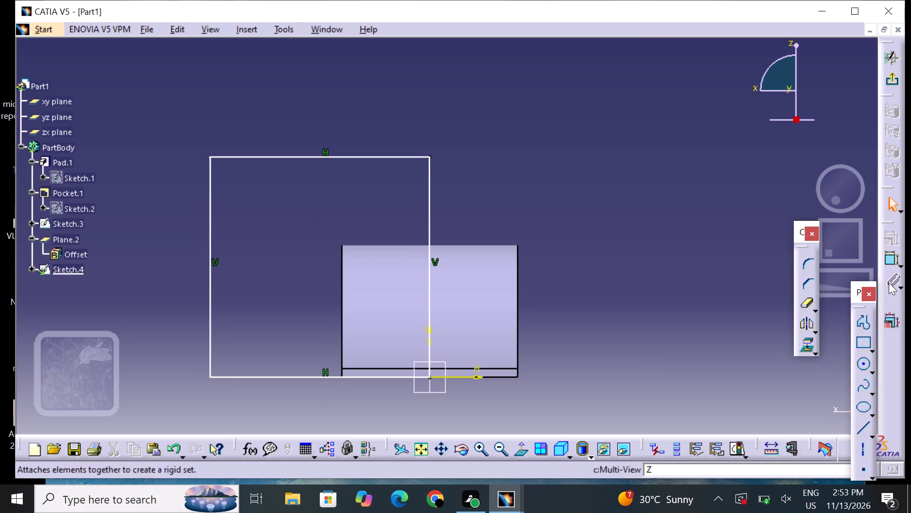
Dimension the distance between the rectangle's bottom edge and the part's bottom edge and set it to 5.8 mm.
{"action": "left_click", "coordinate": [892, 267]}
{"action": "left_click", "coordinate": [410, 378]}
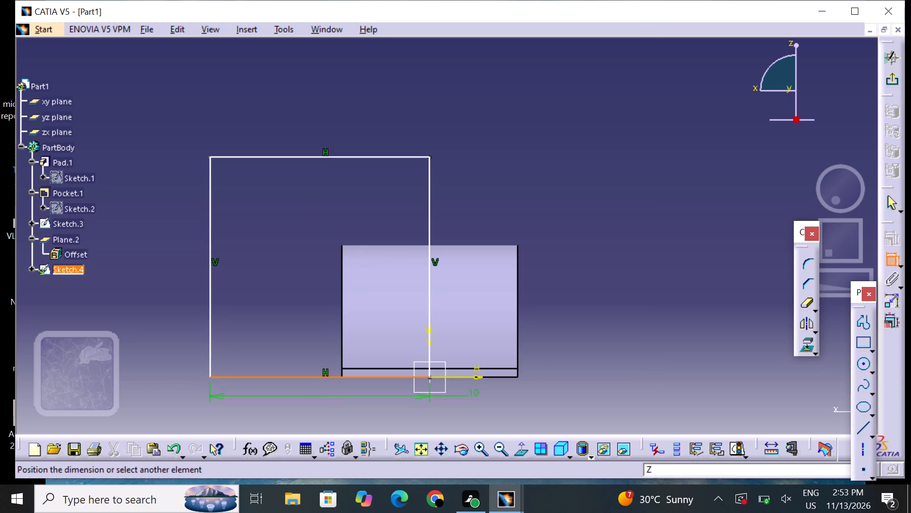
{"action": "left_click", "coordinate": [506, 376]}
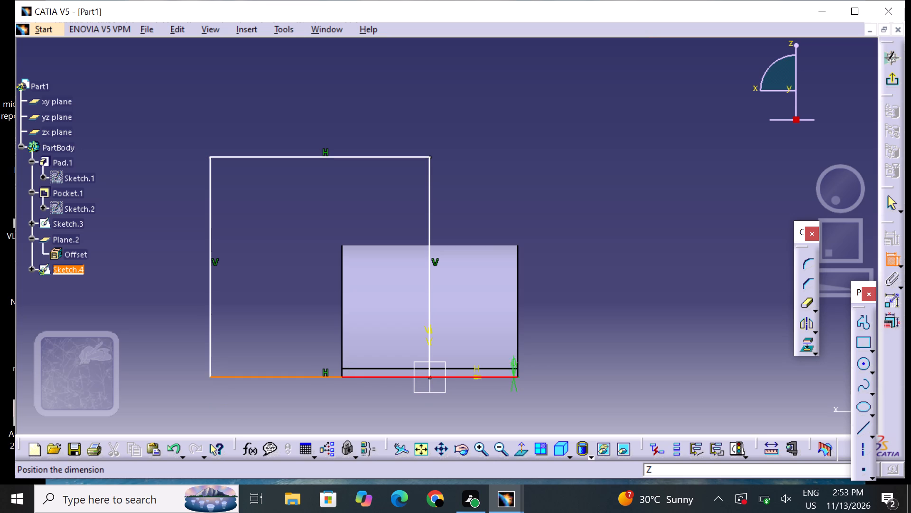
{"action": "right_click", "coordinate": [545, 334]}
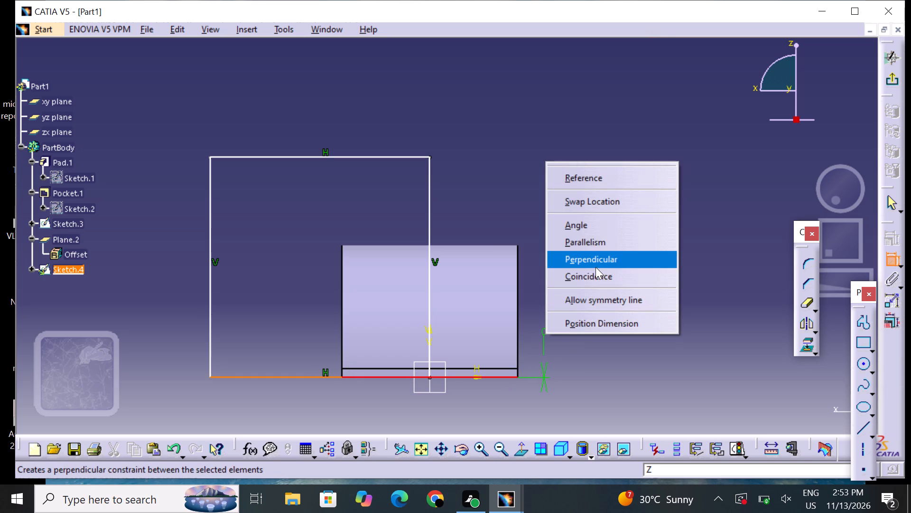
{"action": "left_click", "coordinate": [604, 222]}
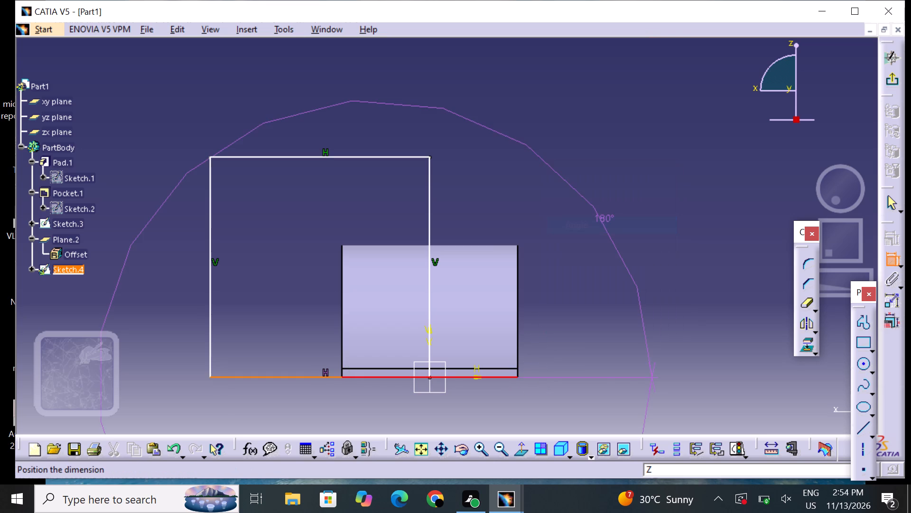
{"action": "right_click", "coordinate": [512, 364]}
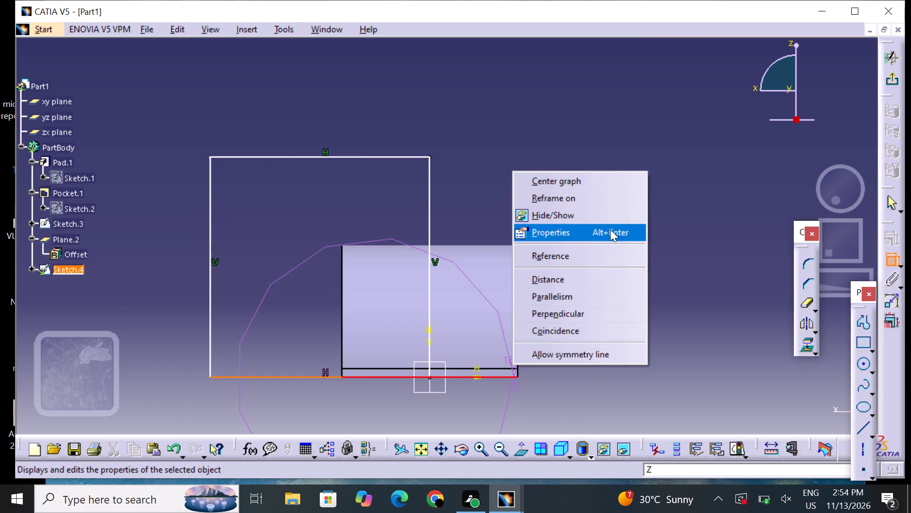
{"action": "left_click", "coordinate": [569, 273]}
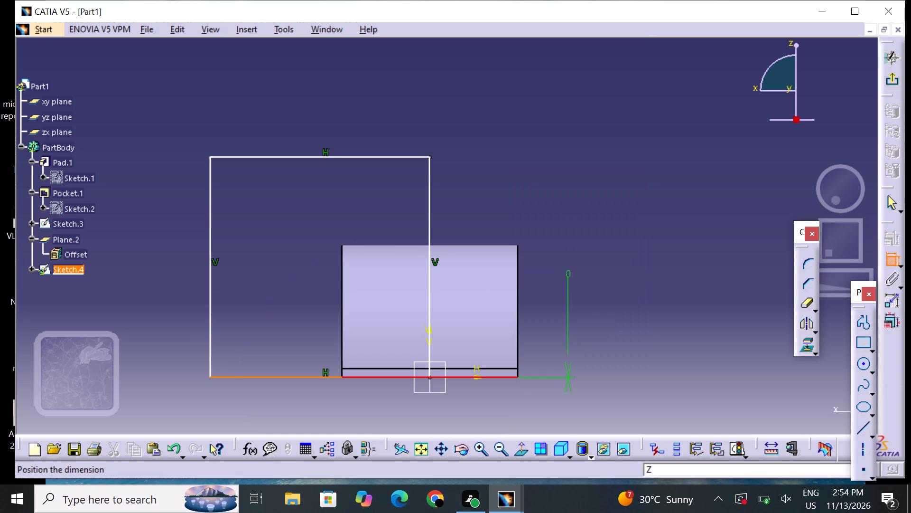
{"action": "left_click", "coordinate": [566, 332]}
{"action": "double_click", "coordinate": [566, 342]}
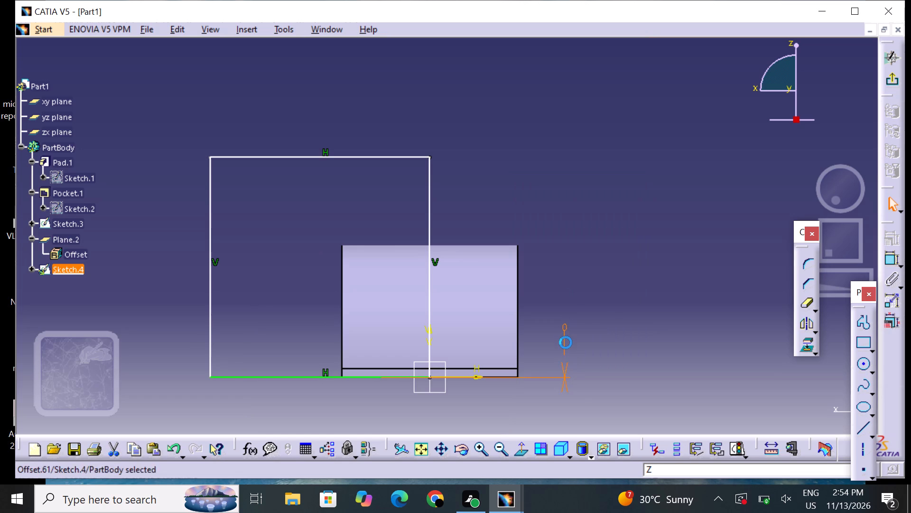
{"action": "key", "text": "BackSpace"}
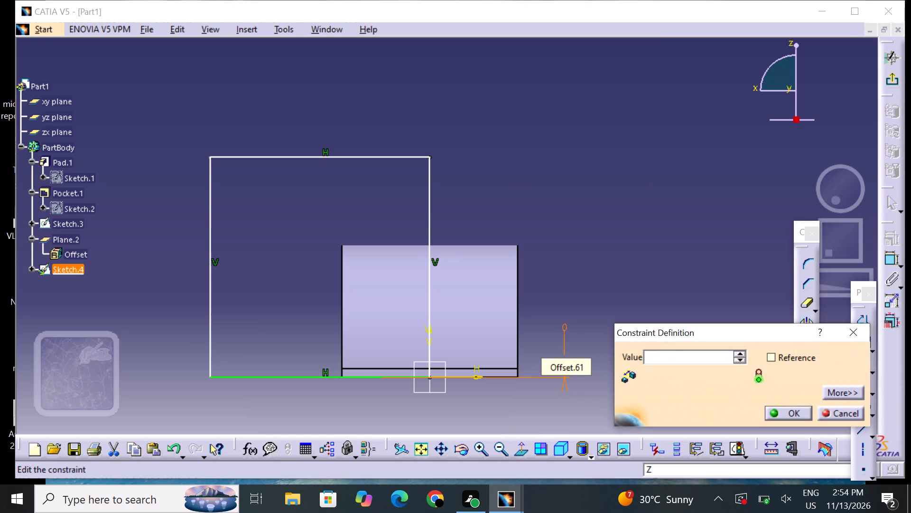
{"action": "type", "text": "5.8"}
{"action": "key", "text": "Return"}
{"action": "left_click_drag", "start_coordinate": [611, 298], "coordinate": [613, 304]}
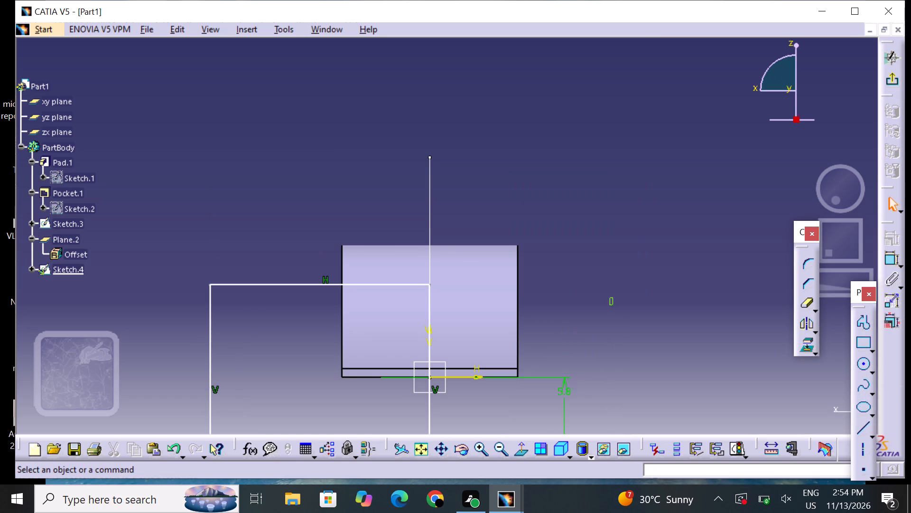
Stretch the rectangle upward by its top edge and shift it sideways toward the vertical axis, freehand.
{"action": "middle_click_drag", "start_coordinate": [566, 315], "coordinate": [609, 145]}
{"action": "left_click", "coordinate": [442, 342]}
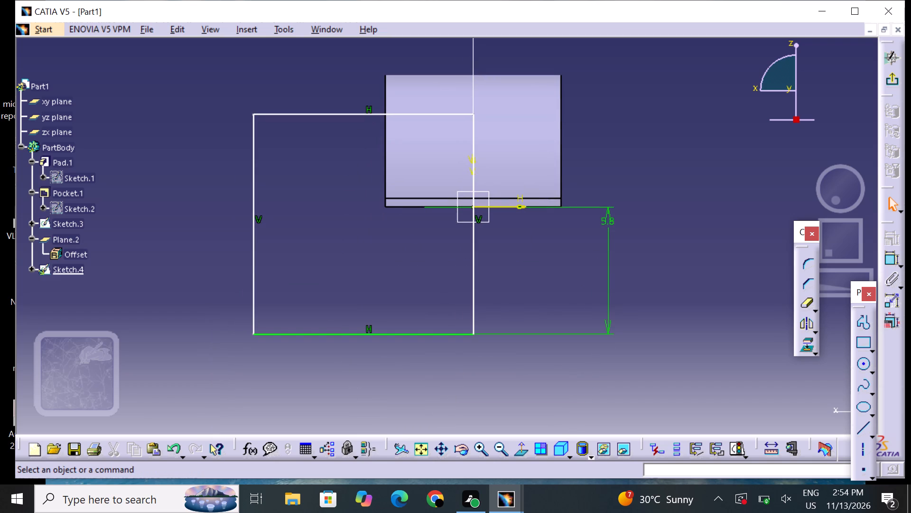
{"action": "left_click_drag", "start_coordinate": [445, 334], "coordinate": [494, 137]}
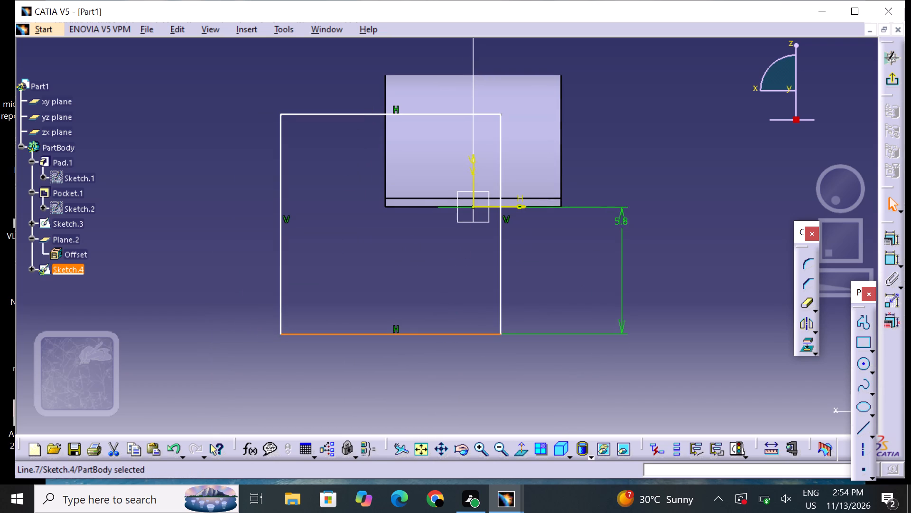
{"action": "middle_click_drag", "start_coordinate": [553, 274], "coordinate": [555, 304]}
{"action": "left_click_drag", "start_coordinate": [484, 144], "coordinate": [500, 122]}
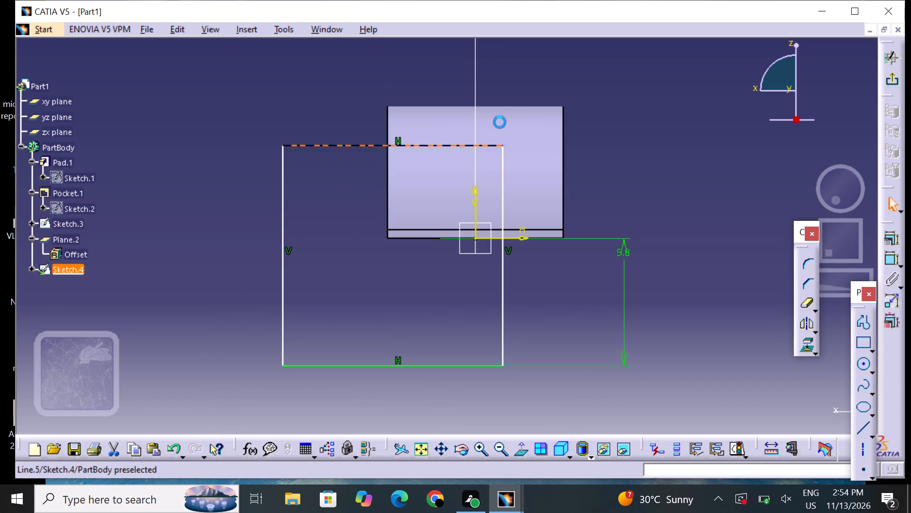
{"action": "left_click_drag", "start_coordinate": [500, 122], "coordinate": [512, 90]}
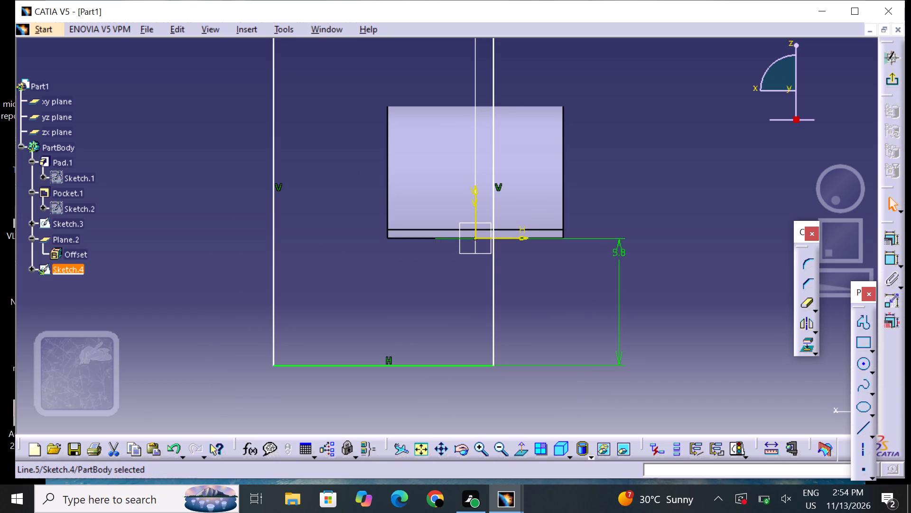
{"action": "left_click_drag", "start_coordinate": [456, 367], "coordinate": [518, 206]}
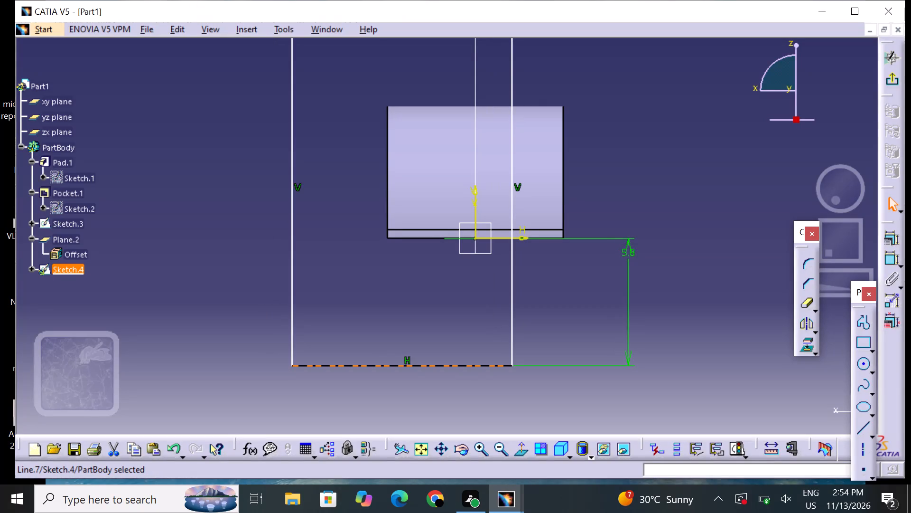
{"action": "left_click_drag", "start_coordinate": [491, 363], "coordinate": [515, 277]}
Delete the rectangle's two vertical edges and its top edge from Sketch.4.
{"action": "left_click", "coordinate": [498, 332]}
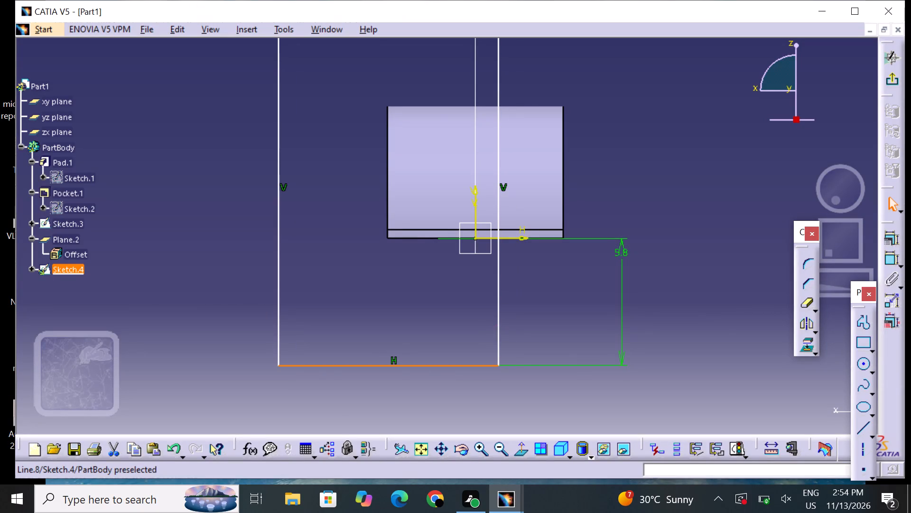
{"action": "key", "text": "Delete"}
{"action": "key", "text": "Delete"}
{"action": "key", "text": "Delete"}
{"action": "key", "text": "Delete"}
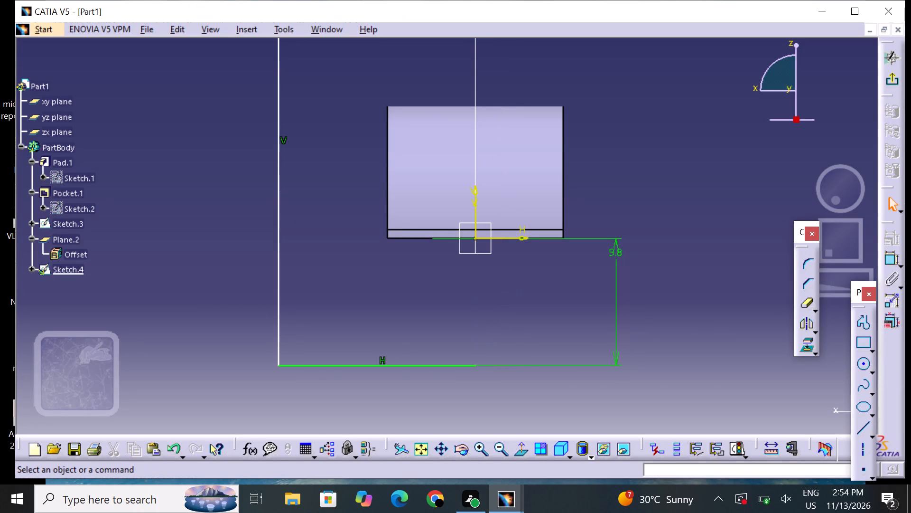
{"action": "middle_click_drag", "start_coordinate": [496, 335], "coordinate": [536, 457]}
{"action": "left_click_drag", "start_coordinate": [225, 58], "coordinate": [364, 98]}
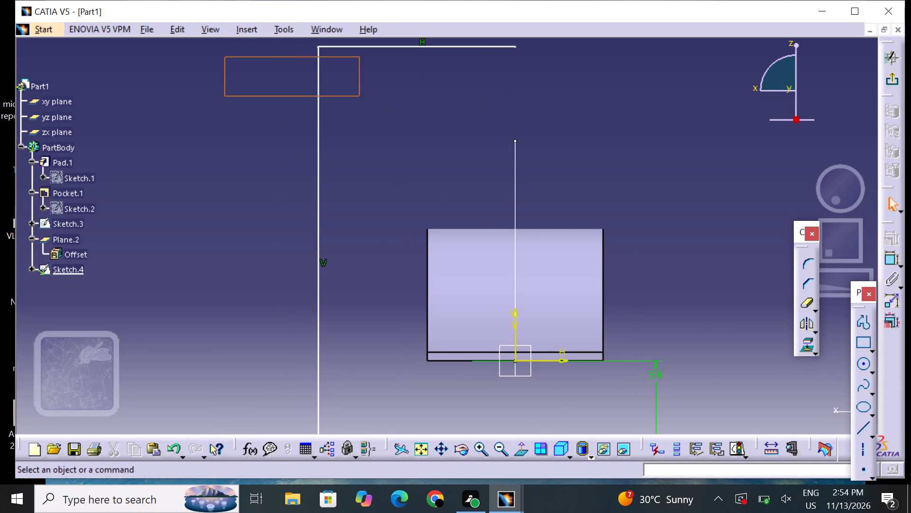
{"action": "left_click_drag", "start_coordinate": [364, 98], "coordinate": [641, 502]}
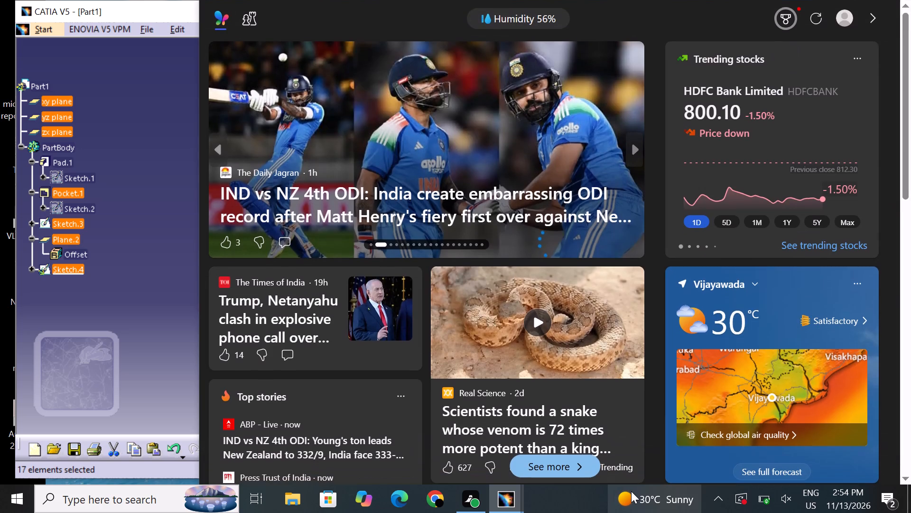
{"action": "left_click", "coordinate": [173, 125]}
{"action": "left_click", "coordinate": [148, 201]}
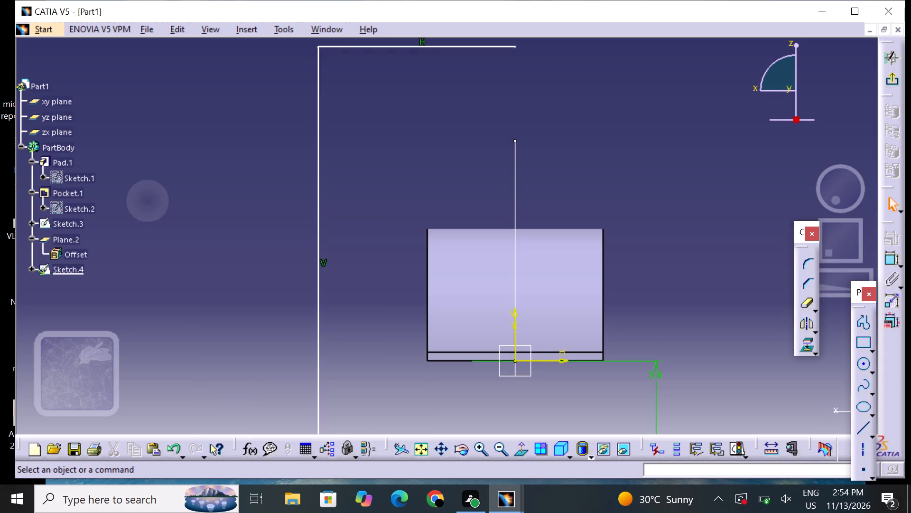
{"action": "left_click", "coordinate": [464, 47]}
{"action": "key", "text": "Delete"}
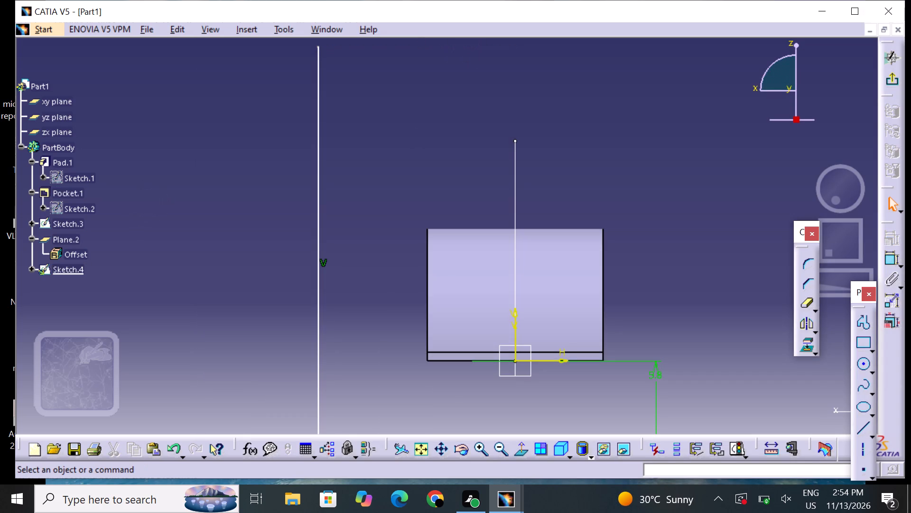
{"action": "left_click", "coordinate": [319, 268]}
{"action": "key", "text": "Delete"}
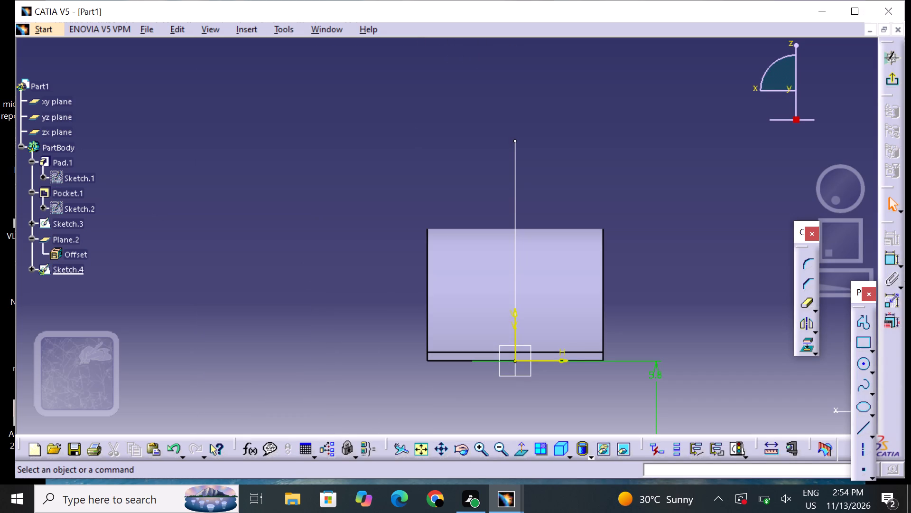
Delete the 5.8 mm offset dimension and the remaining bottom line, clearing Sketch.4.
{"action": "scroll", "coordinate": [388, 251], "scroll_direction": "down", "scroll_amount": 2}
{"action": "scroll", "coordinate": [388, 251], "scroll_direction": "up", "scroll_amount": 1}
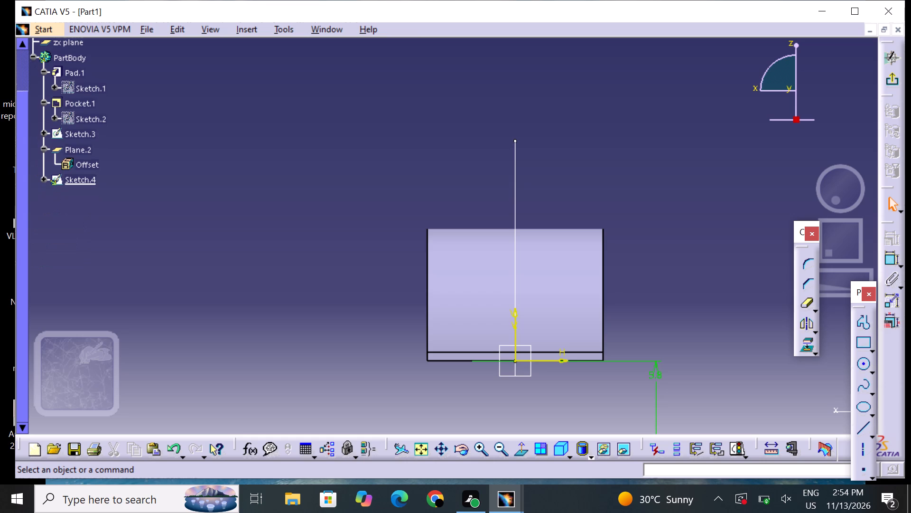
{"action": "scroll", "coordinate": [388, 251], "scroll_direction": "up", "scroll_amount": 3}
{"action": "middle_click_drag", "start_coordinate": [430, 270], "coordinate": [412, 147]}
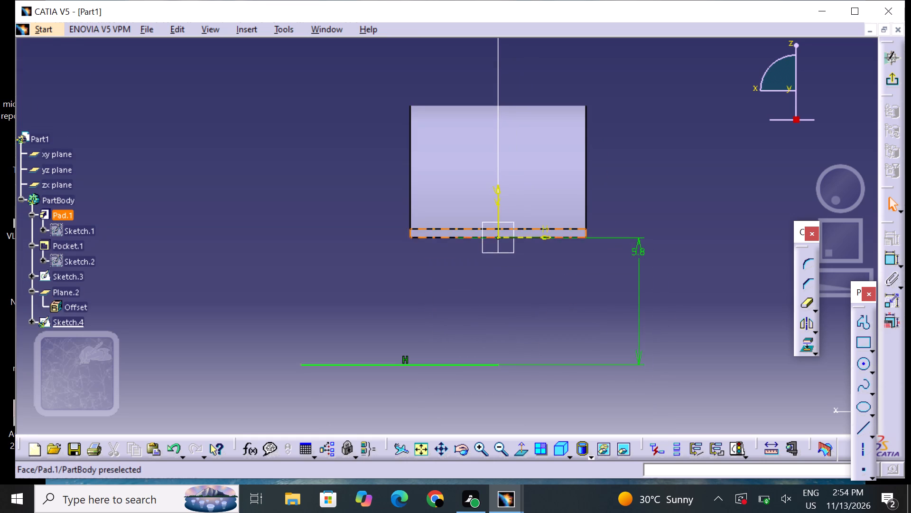
{"action": "left_click", "coordinate": [623, 236]}
{"action": "right_click", "coordinate": [623, 235]}
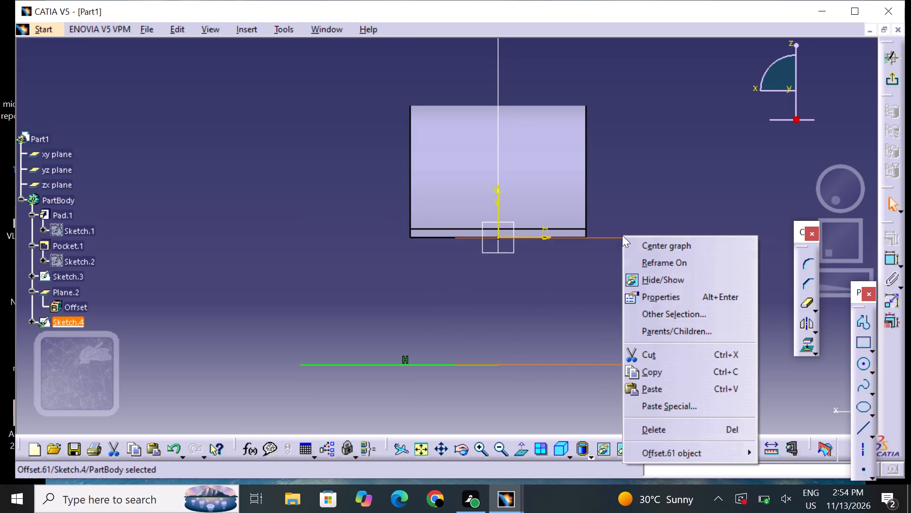
{"action": "left_click", "coordinate": [676, 434]}
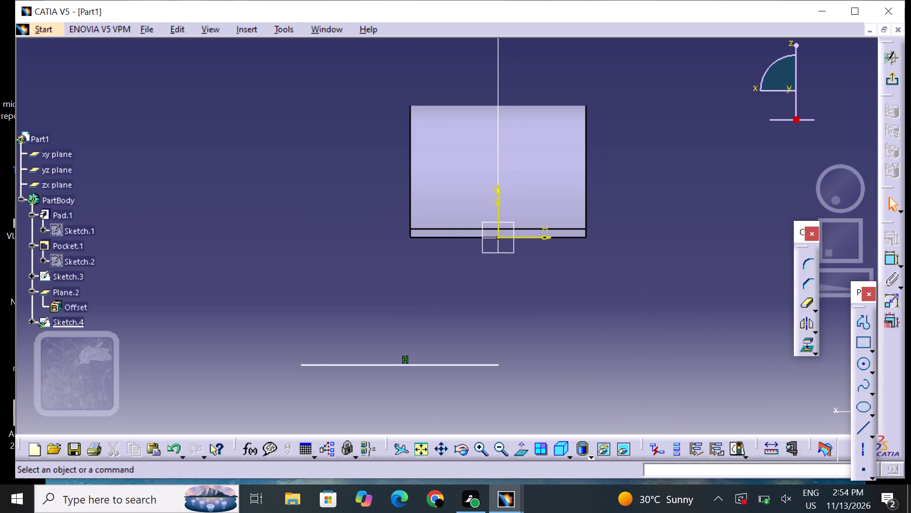
{"action": "left_click", "coordinate": [461, 364]}
{"action": "right_click_drag", "start_coordinate": [452, 364], "coordinate": [441, 364]}
{"action": "left_click", "coordinate": [477, 315]}
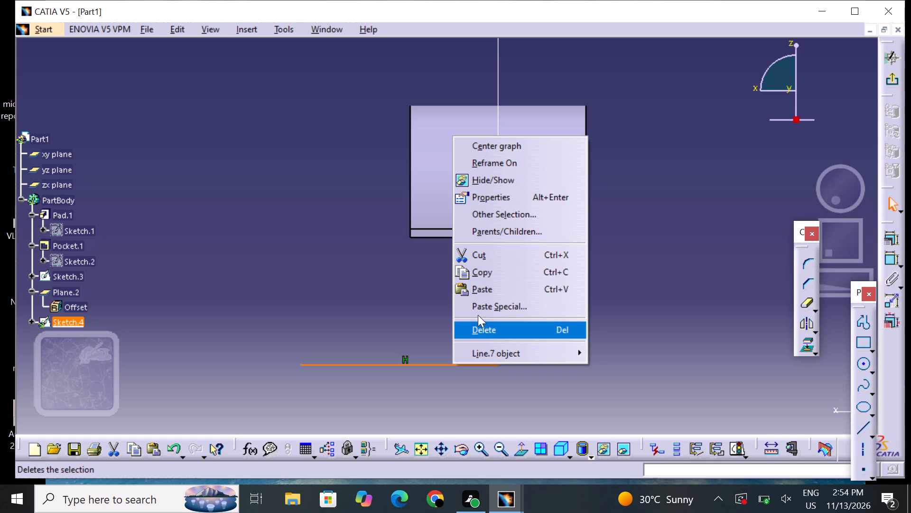
{"action": "left_click", "coordinate": [487, 328]}
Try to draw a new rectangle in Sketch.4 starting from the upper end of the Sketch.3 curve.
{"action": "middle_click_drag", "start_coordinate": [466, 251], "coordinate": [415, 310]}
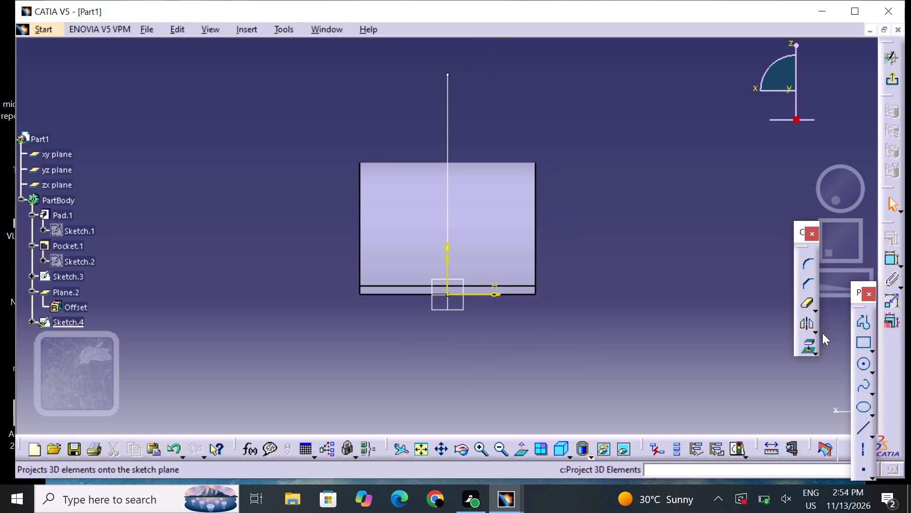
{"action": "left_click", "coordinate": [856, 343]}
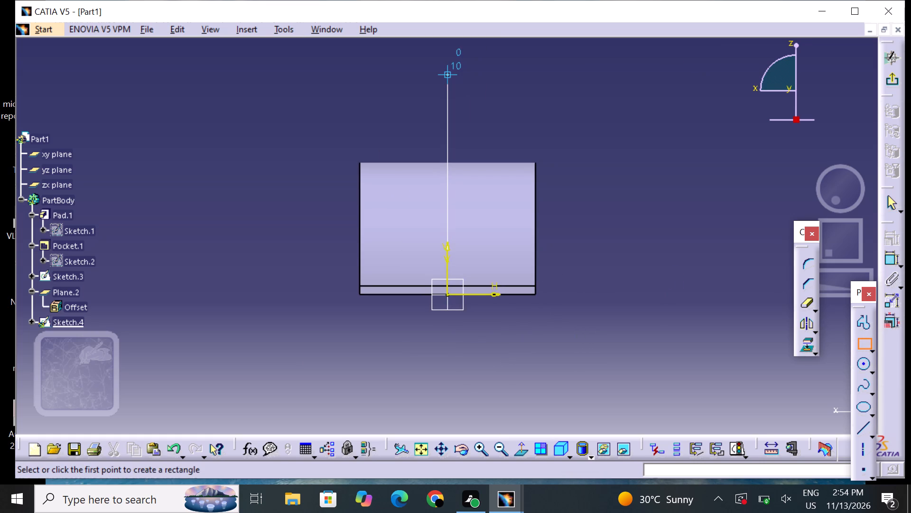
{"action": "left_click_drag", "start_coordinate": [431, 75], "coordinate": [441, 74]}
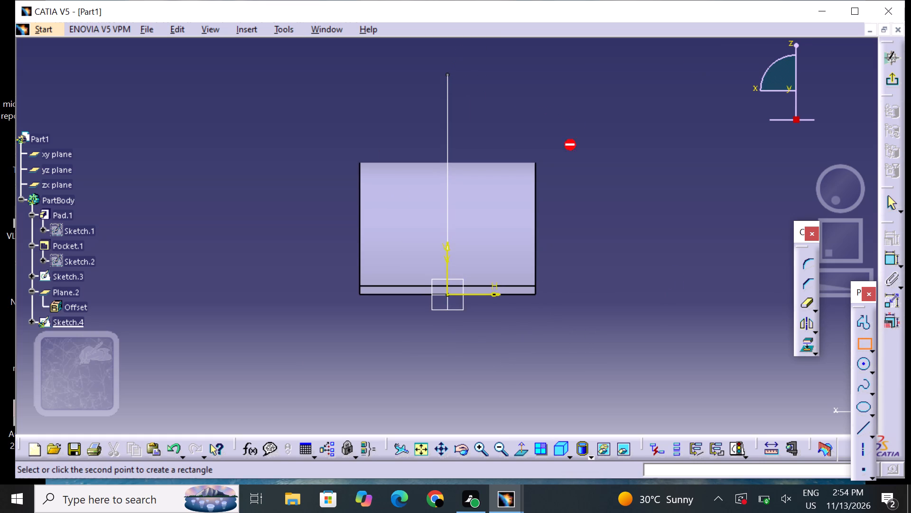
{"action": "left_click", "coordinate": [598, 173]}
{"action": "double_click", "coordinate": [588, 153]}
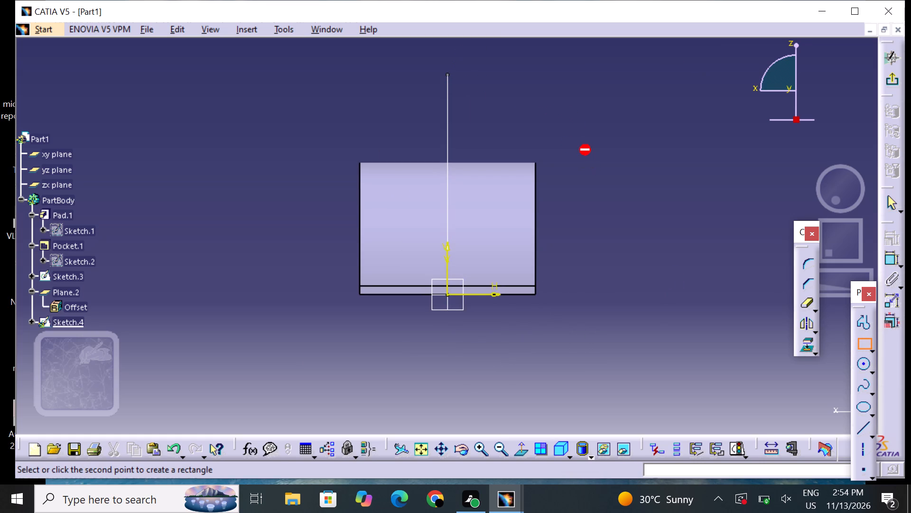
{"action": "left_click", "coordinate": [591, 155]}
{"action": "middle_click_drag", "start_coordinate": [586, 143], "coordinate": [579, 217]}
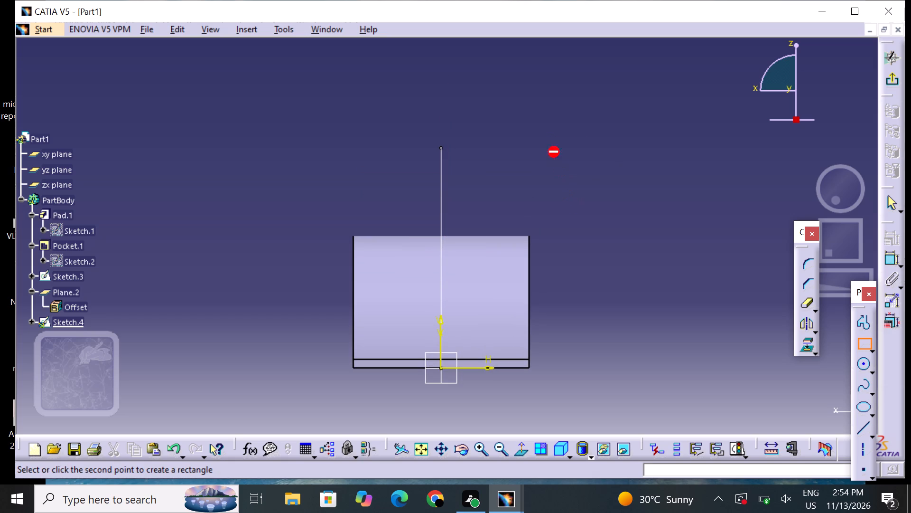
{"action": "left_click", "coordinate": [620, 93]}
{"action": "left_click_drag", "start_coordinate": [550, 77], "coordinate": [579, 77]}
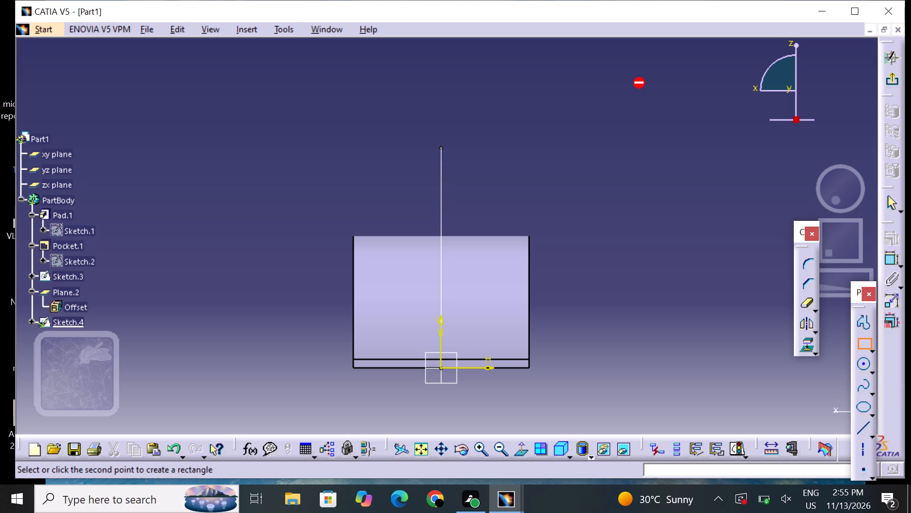
Save the part to the Desktop as a CATPart named SKE 6.
{"action": "key", "text": "ctrl+s"}
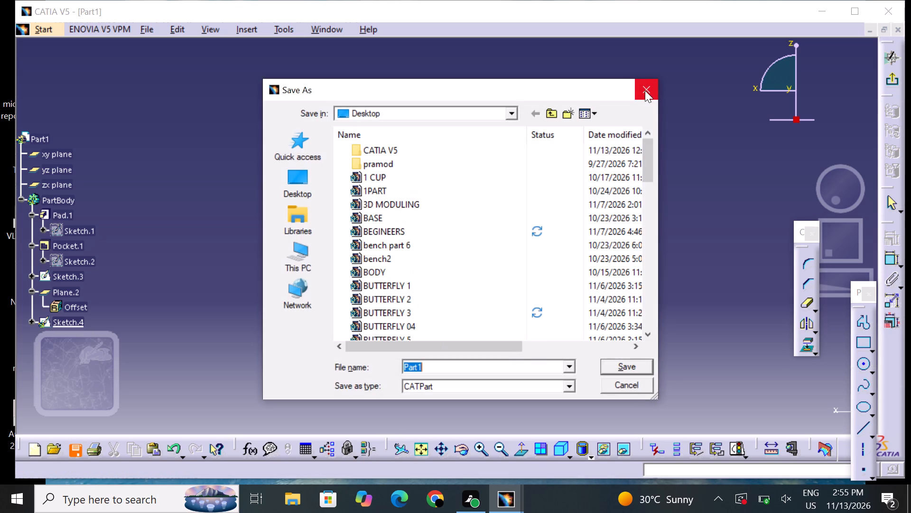
{"action": "key", "text": "BackSpace"}
{"action": "type", "text": "SKE"}
{"action": "key", "text": "space"}
{"action": "key", "text": "6"}
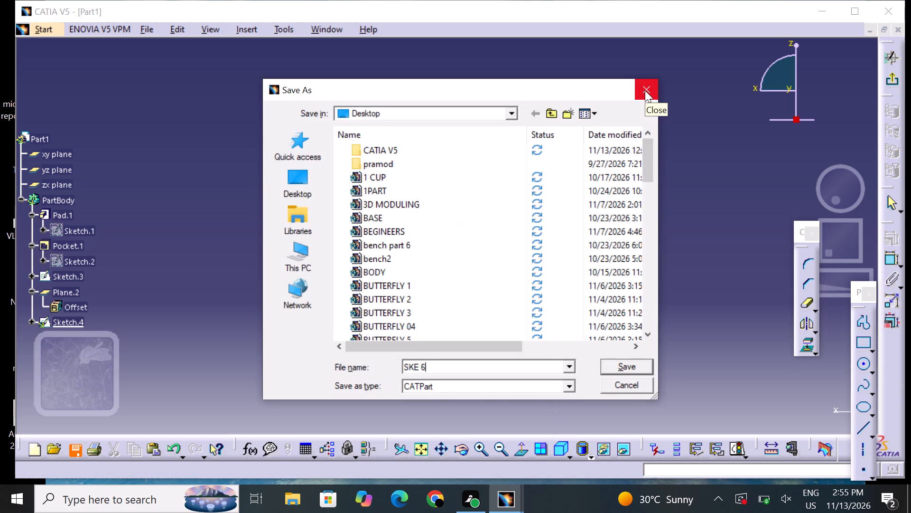
{"action": "key", "text": "Return"}
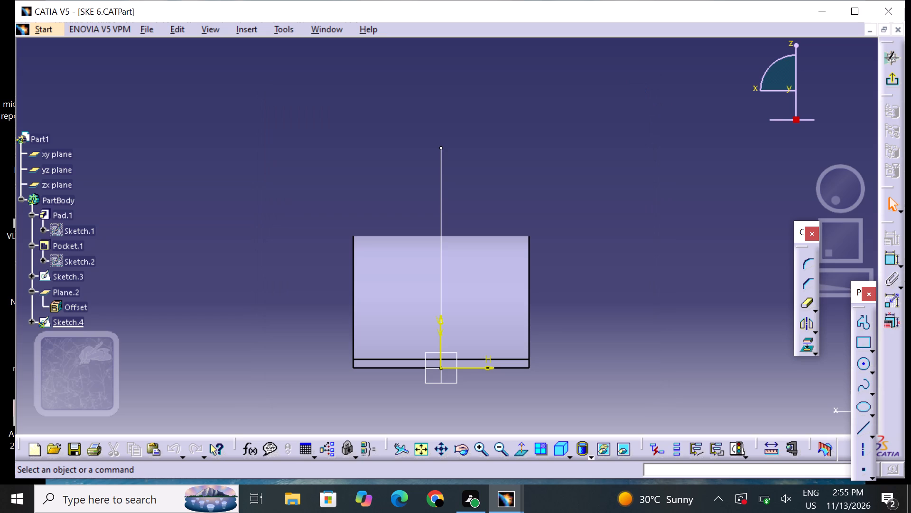
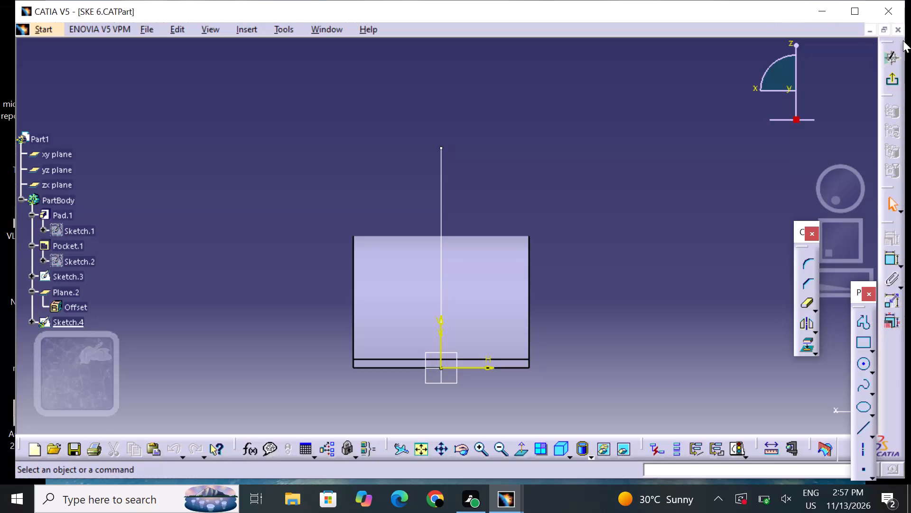
Close the SKE 6 part document.
{"action": "left_click", "coordinate": [896, 31]}
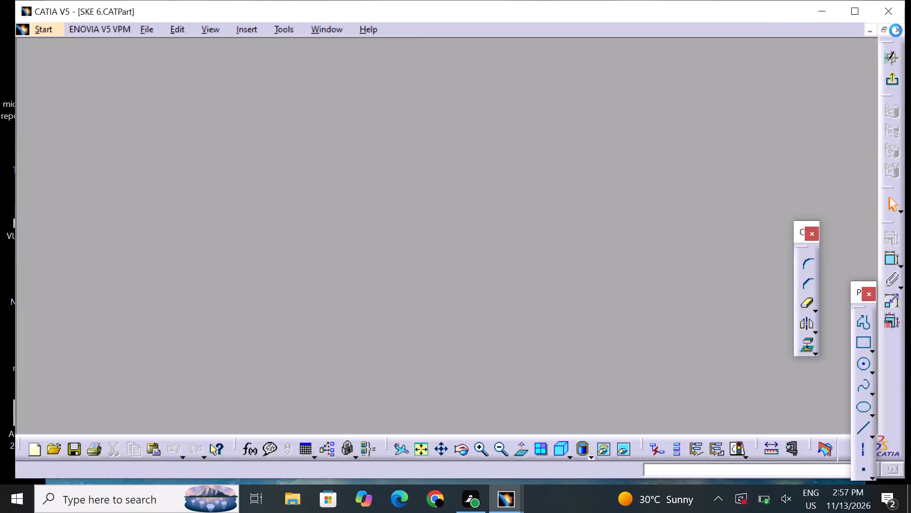
Create a new mechanical design part named Part1 with hybrid design enabled.
{"action": "left_click", "coordinate": [26, 28]}
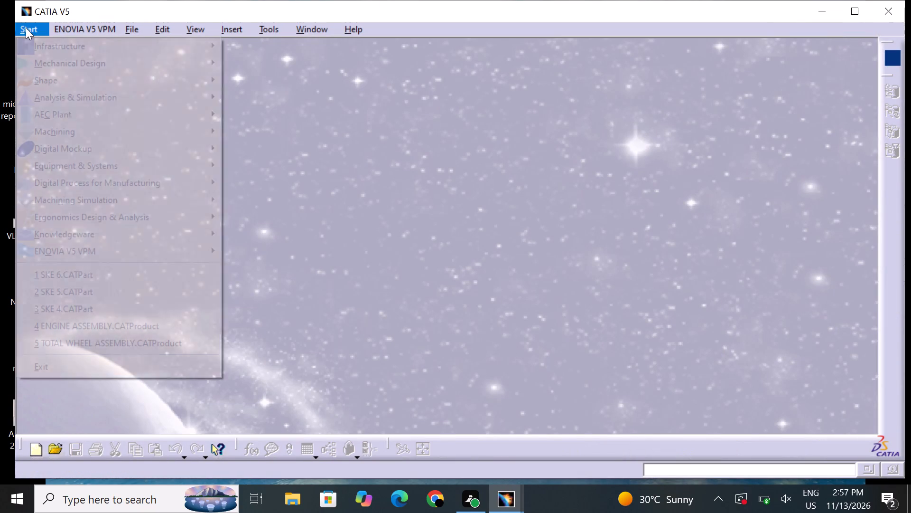
{"action": "left_click", "coordinate": [63, 63]}
{"action": "left_click", "coordinate": [255, 69]}
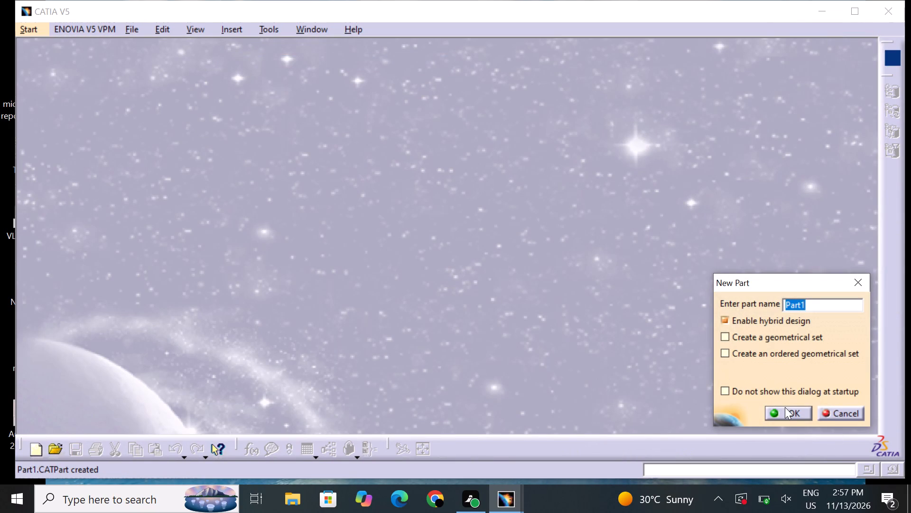
{"action": "left_click", "coordinate": [789, 408]}
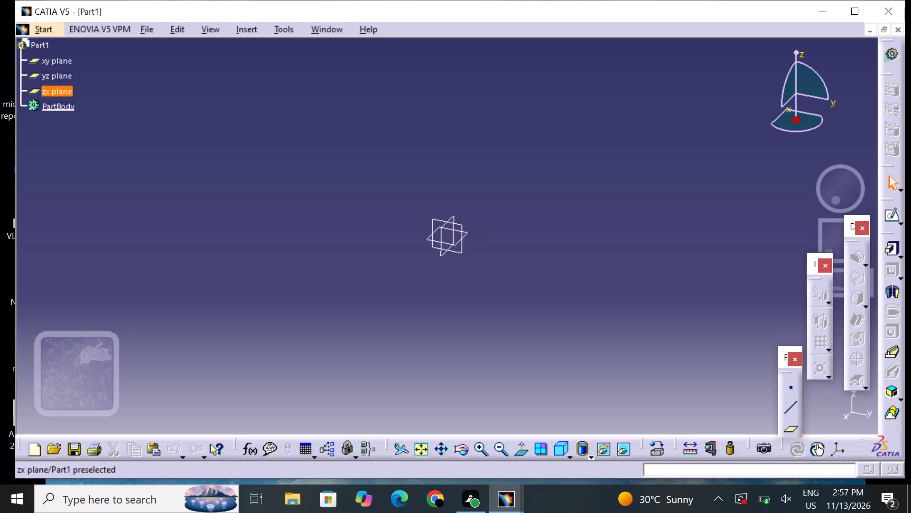
Sketch a rectangle about 180 mm wide and 80 mm high on the xy plane, with its bottom edge on the horizontal axis.
{"action": "left_click", "coordinate": [57, 64]}
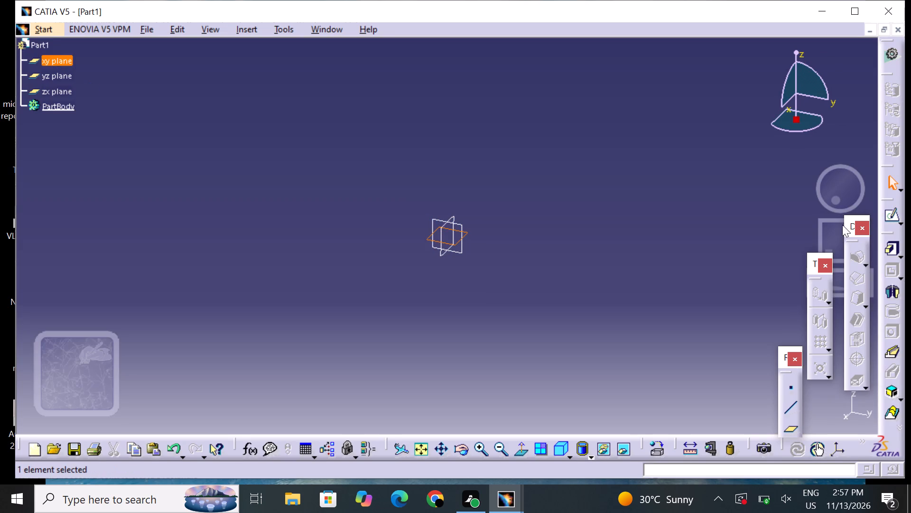
{"action": "left_click", "coordinate": [894, 215]}
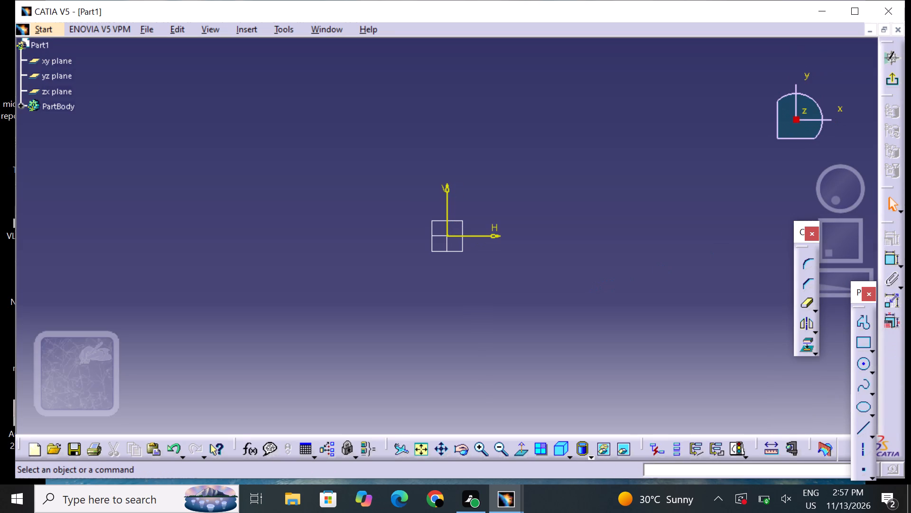
{"action": "left_click", "coordinate": [853, 342]}
{"action": "left_click", "coordinate": [861, 349]}
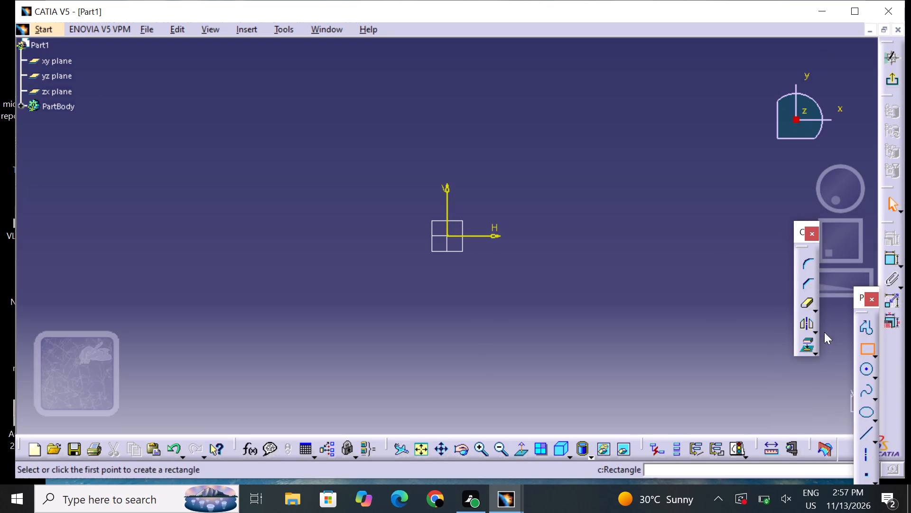
{"action": "left_click_drag", "start_coordinate": [299, 96], "coordinate": [501, 228]}
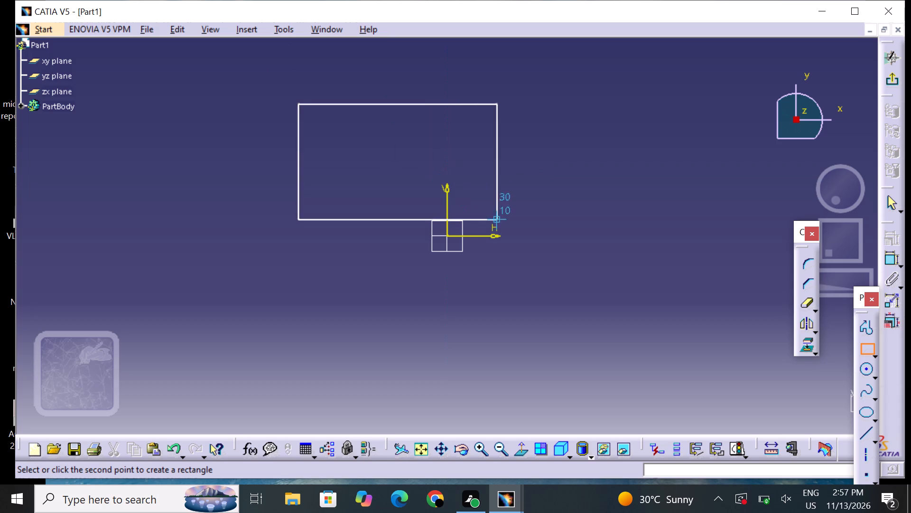
{"action": "left_click_drag", "start_coordinate": [501, 228], "coordinate": [509, 232]}
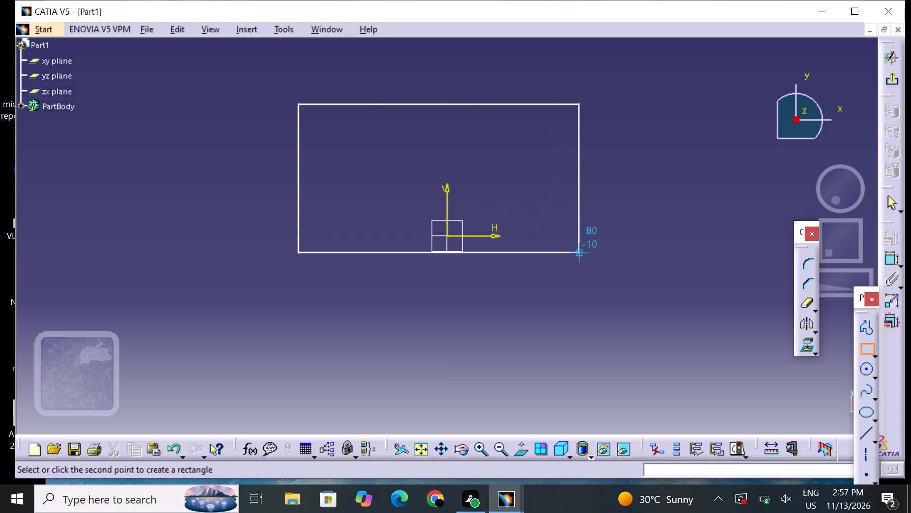
{"action": "left_click", "coordinate": [587, 237]}
{"action": "left_click", "coordinate": [581, 283]}
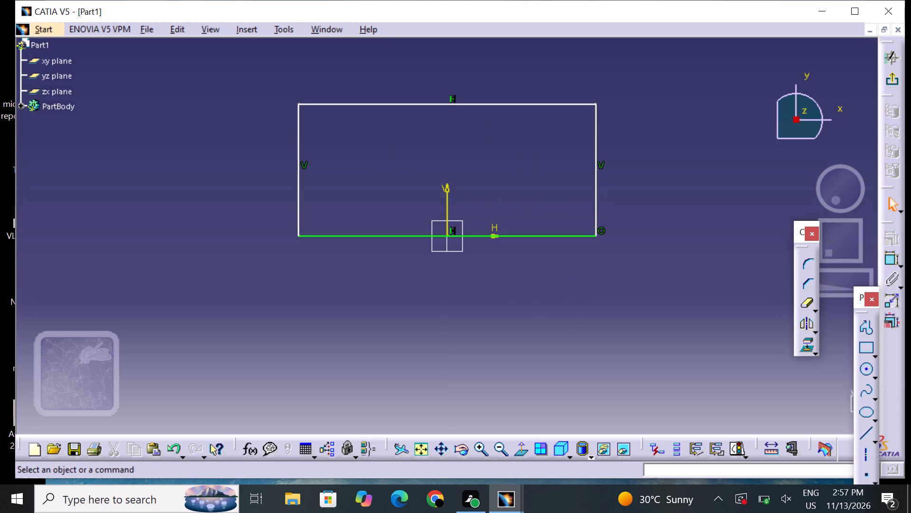
Constrain the rectangle's two vertical sides to be symmetric about the sketch's vertical axis.
{"action": "middle_click_drag", "start_coordinate": [562, 280], "coordinate": [543, 308]}
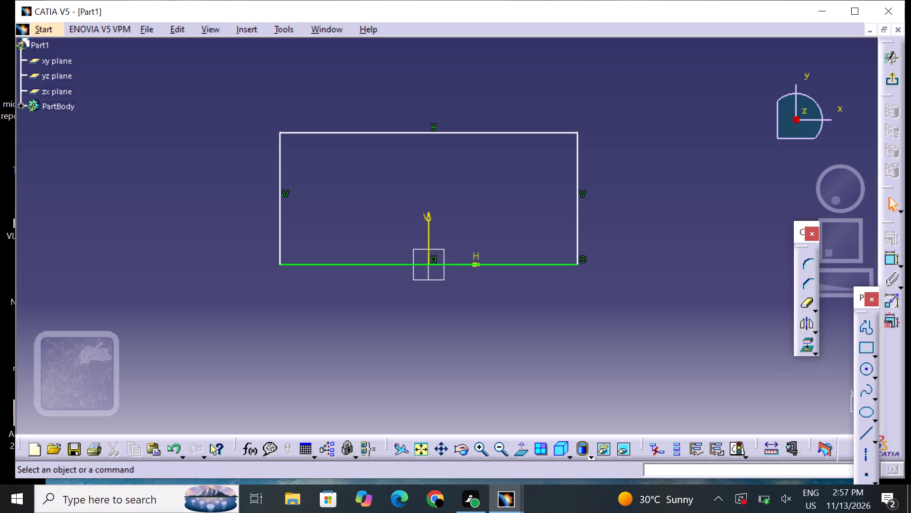
{"action": "left_click", "coordinate": [894, 260]}
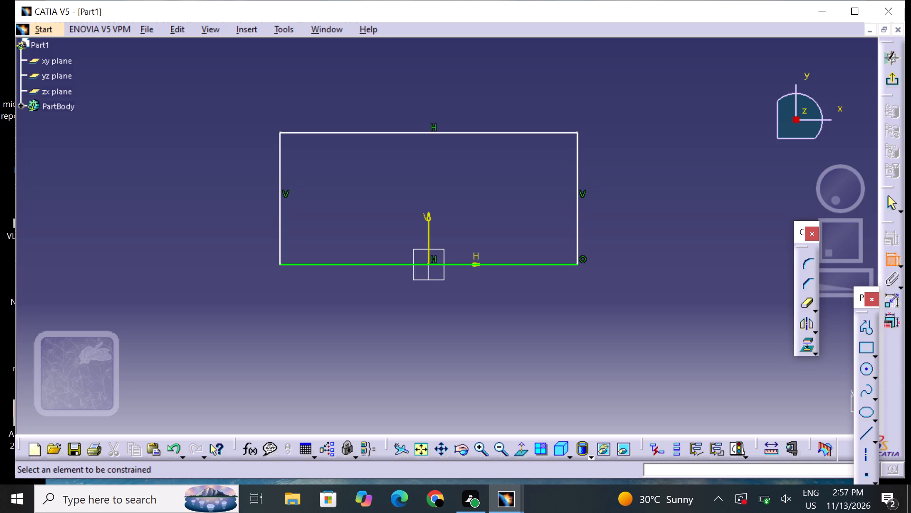
{"action": "left_click", "coordinate": [283, 215]}
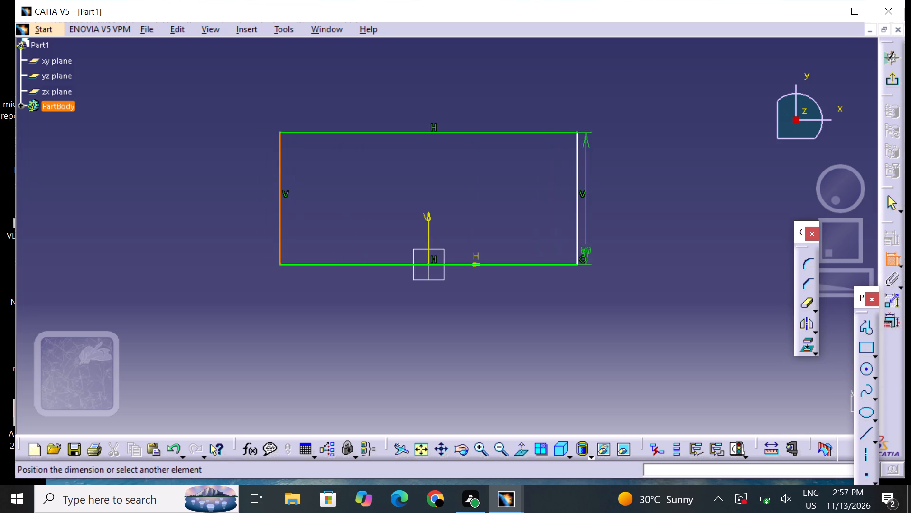
{"action": "left_click", "coordinate": [578, 229]}
{"action": "right_click", "coordinate": [531, 195]}
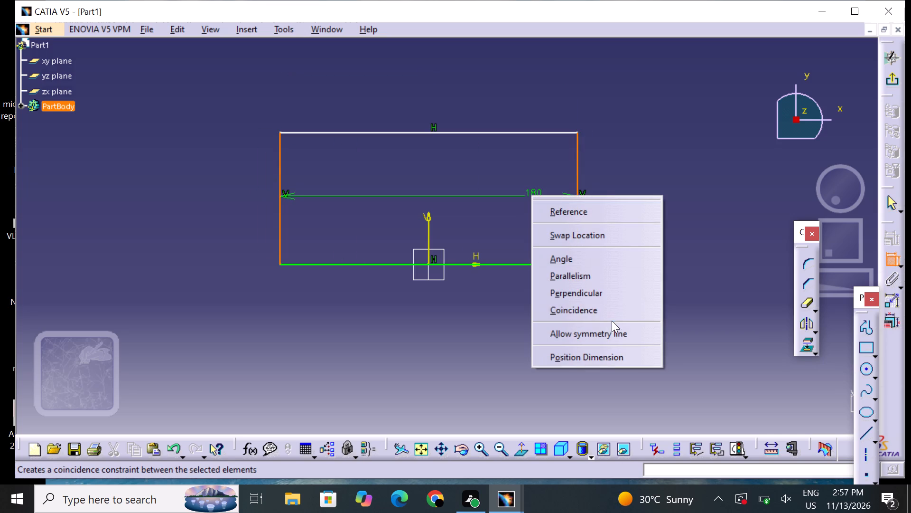
{"action": "left_click_drag", "start_coordinate": [610, 331], "coordinate": [603, 328]}
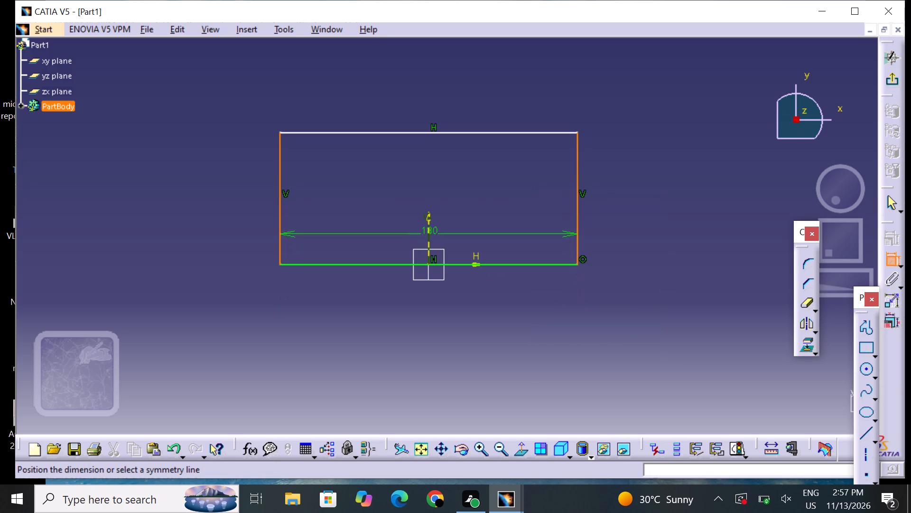
{"action": "left_click", "coordinate": [428, 230]}
Dimension the rectangle's vertical side and set its height to 100 mm.
{"action": "middle_click_drag", "start_coordinate": [477, 199], "coordinate": [489, 216]}
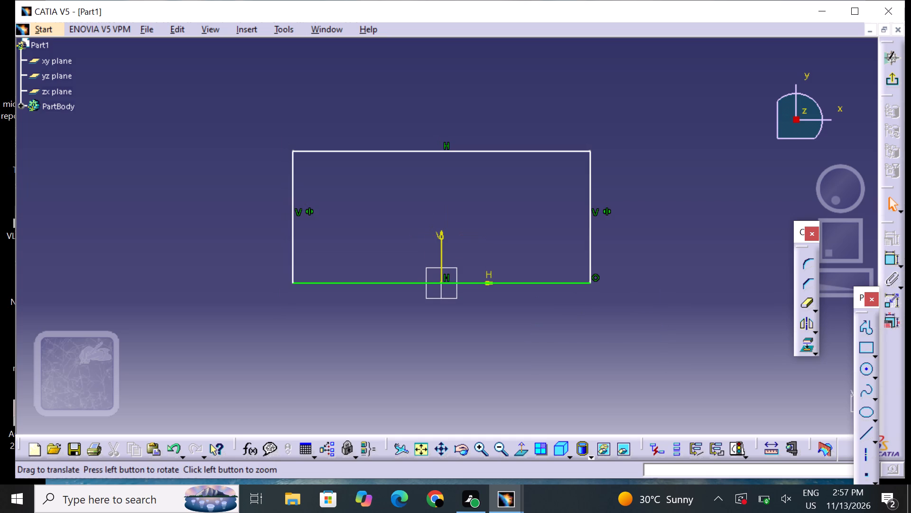
{"action": "left_click", "coordinate": [884, 258]}
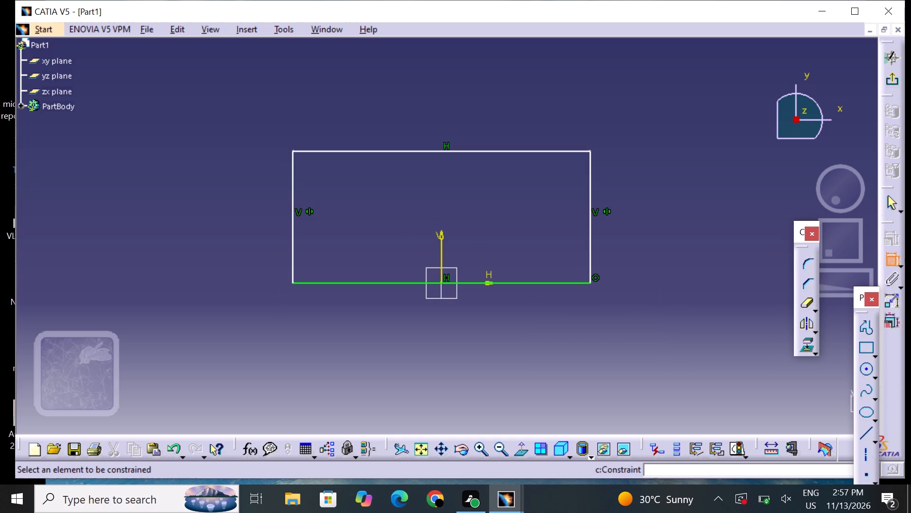
{"action": "left_click", "coordinate": [591, 237]}
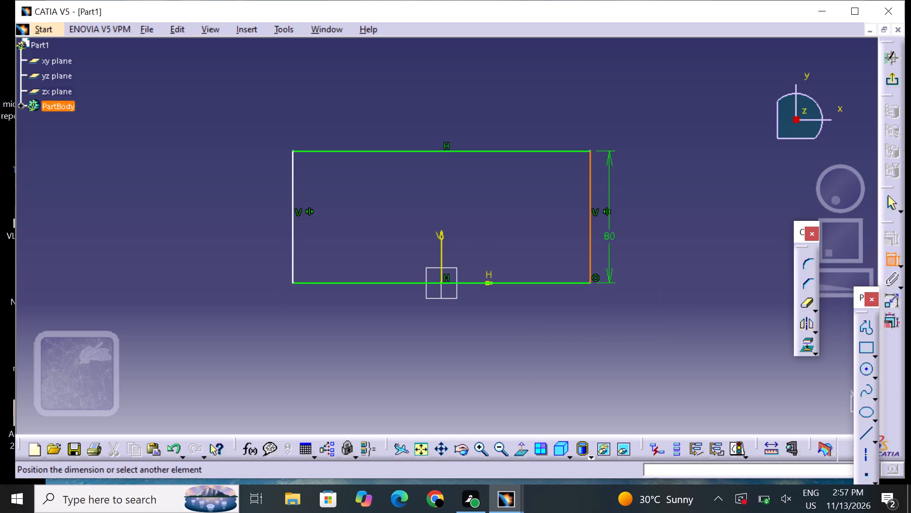
{"action": "left_click", "coordinate": [612, 239]}
{"action": "double_click", "coordinate": [612, 238]}
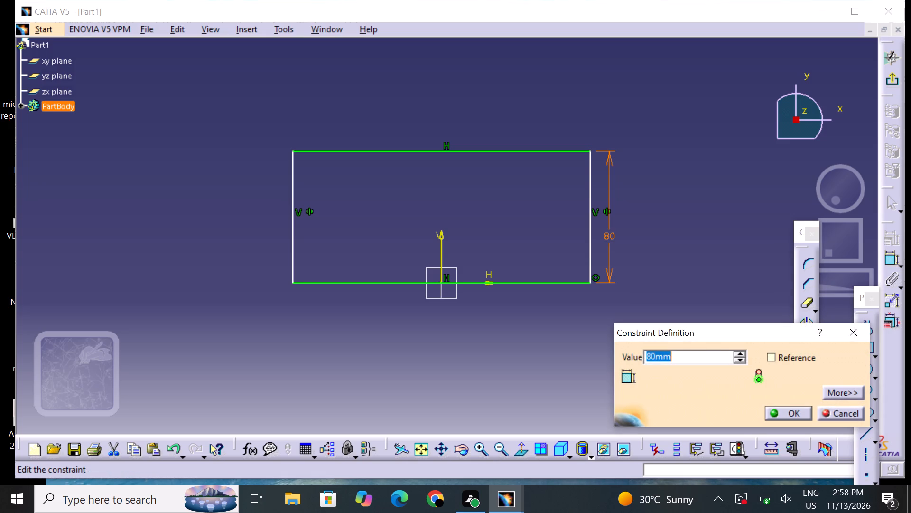
{"action": "key", "text": "BackSpace"}
{"action": "type", "text": "10"}
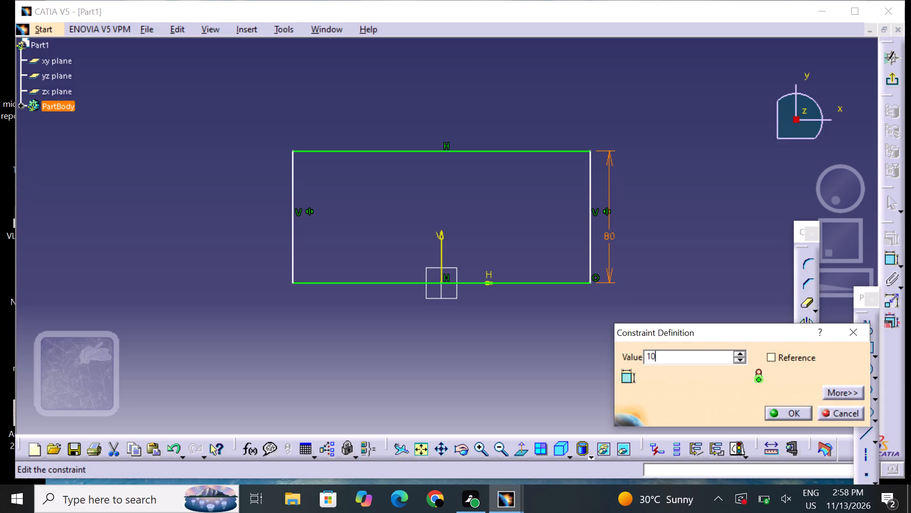
{"action": "key", "text": "0"}
{"action": "key", "text": "Return"}
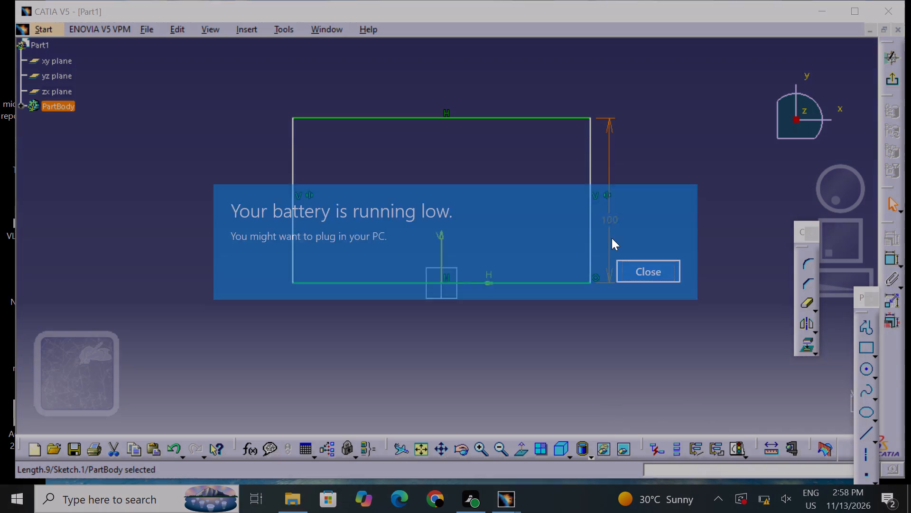
Dismiss the low-battery notification to return to the sketch.
{"action": "left_click", "coordinate": [626, 333]}
{"action": "left_click", "coordinate": [646, 276]}
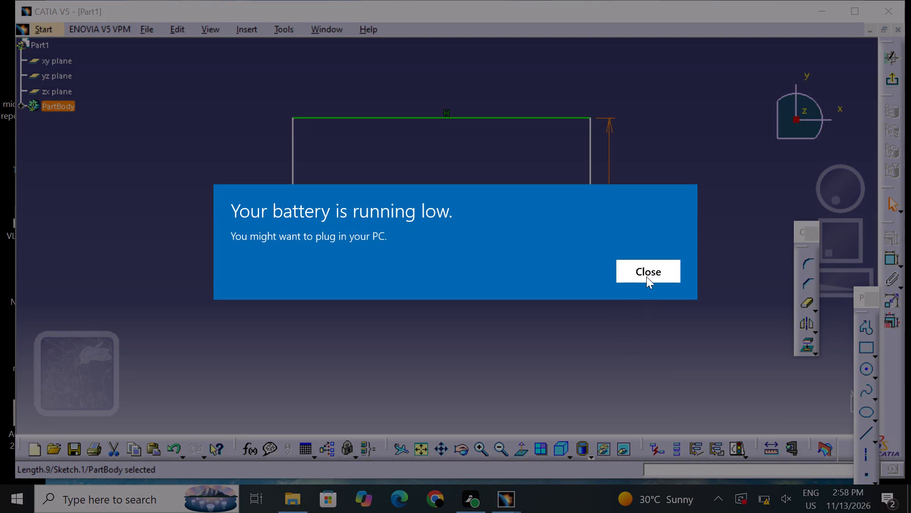
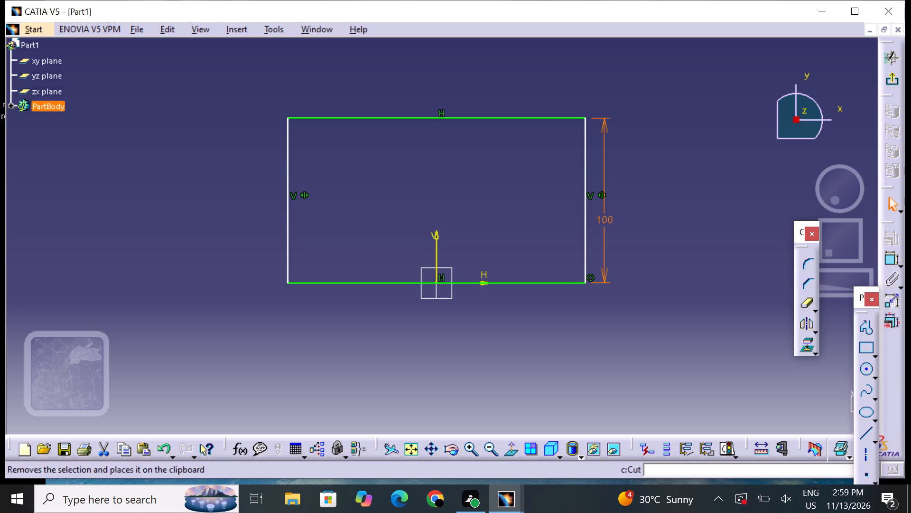
Dimension the rectangle's bottom edge and set its width to 96 mm.
{"action": "left_click", "coordinate": [894, 258]}
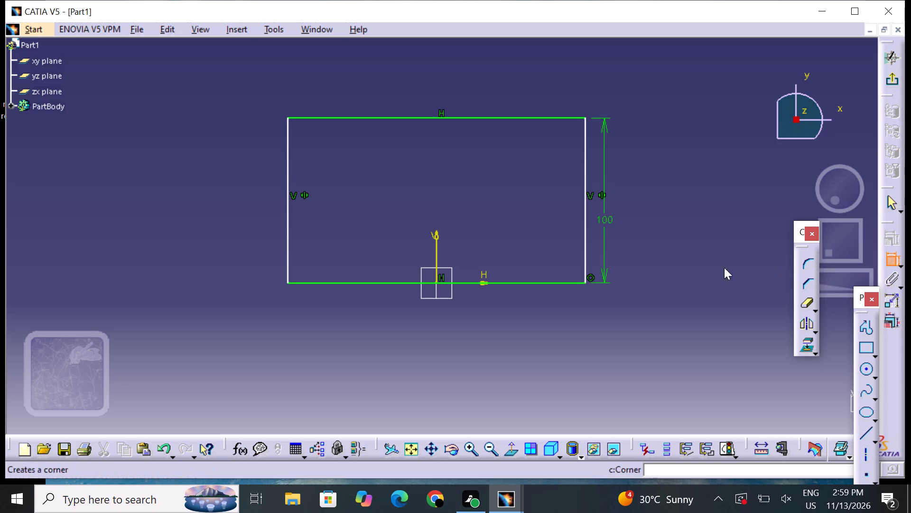
{"action": "left_click", "coordinate": [528, 284]}
{"action": "left_click", "coordinate": [467, 313]}
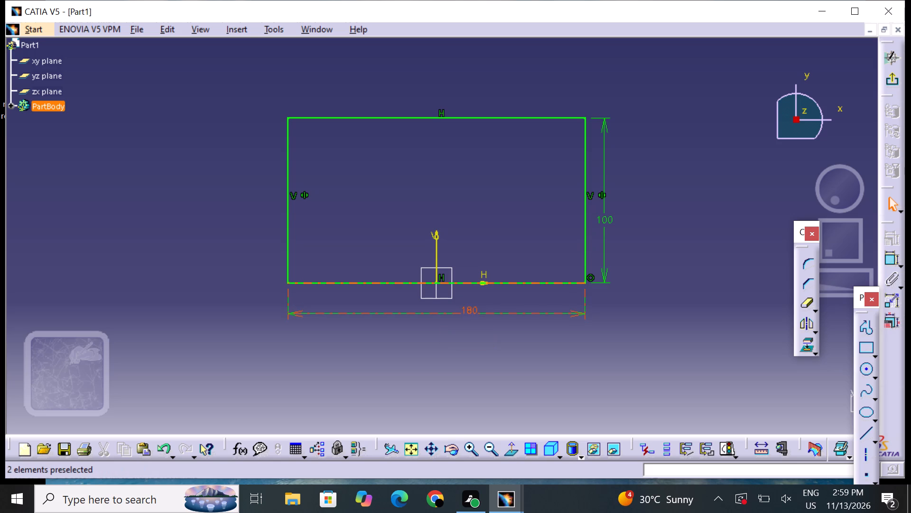
{"action": "double_click", "coordinate": [470, 314]}
{"action": "key", "text": "BackSpace"}
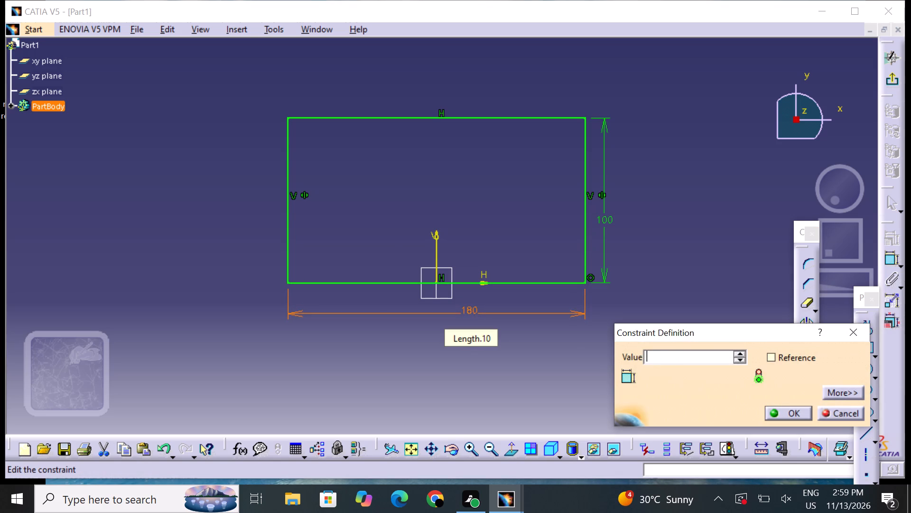
{"action": "type", "text": "96"}
{"action": "key", "text": "Return"}
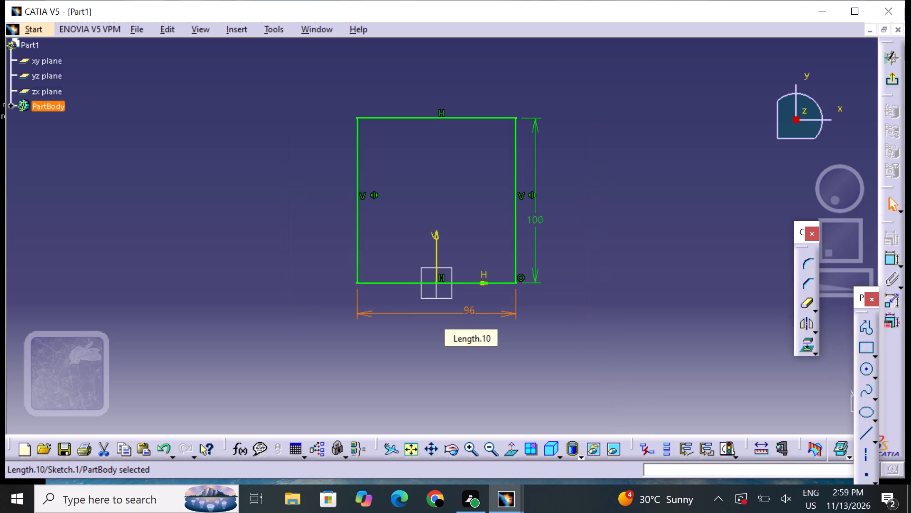
{"action": "left_click", "coordinate": [540, 308]}
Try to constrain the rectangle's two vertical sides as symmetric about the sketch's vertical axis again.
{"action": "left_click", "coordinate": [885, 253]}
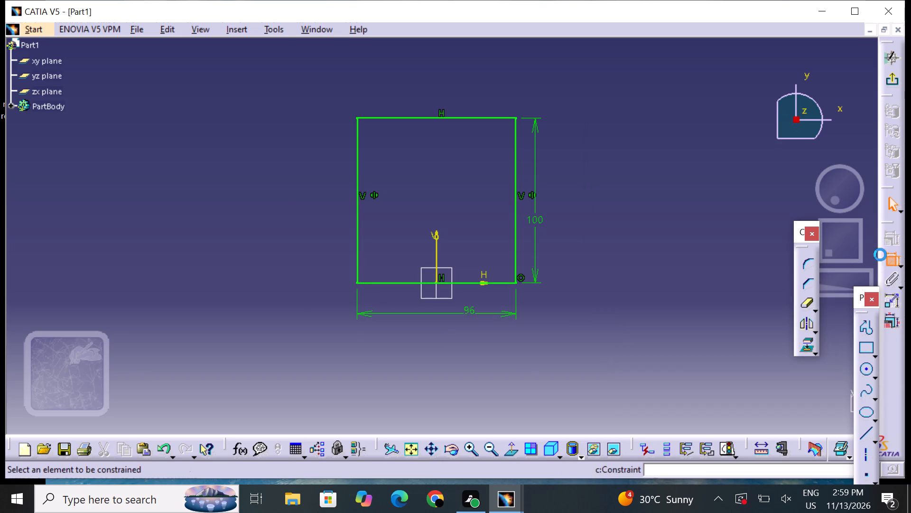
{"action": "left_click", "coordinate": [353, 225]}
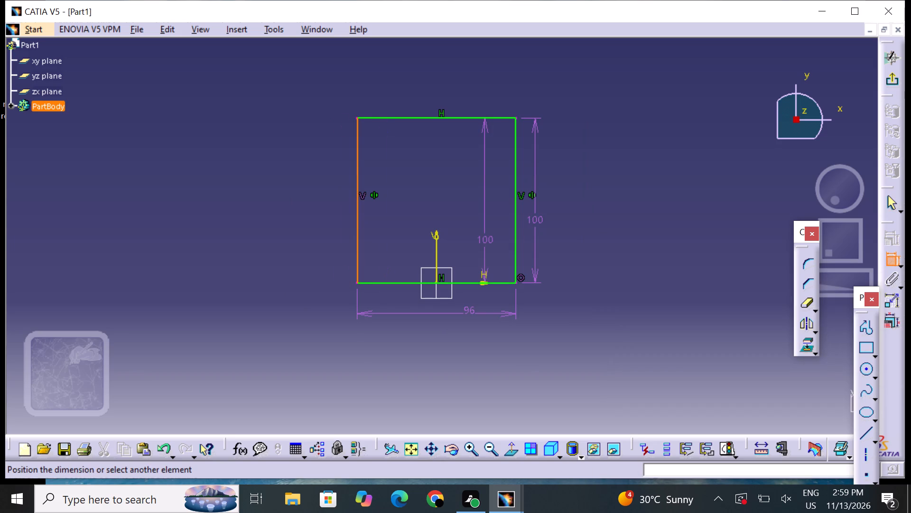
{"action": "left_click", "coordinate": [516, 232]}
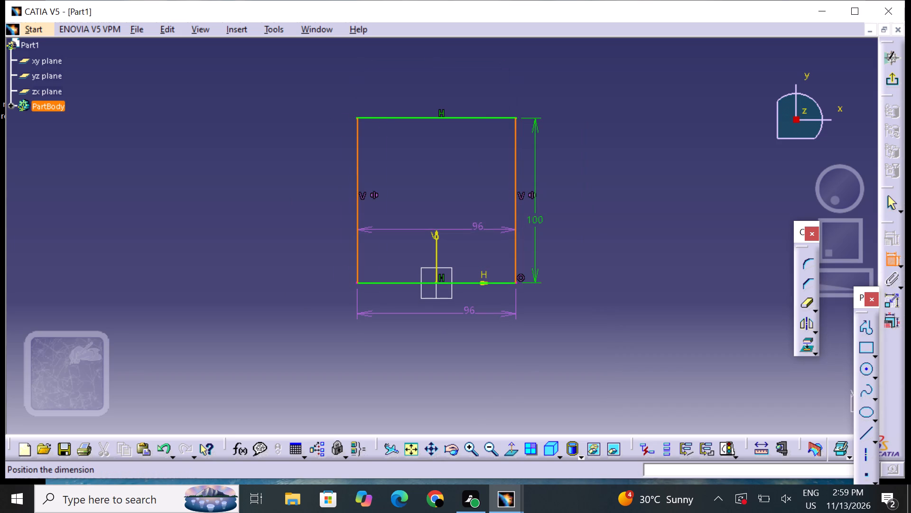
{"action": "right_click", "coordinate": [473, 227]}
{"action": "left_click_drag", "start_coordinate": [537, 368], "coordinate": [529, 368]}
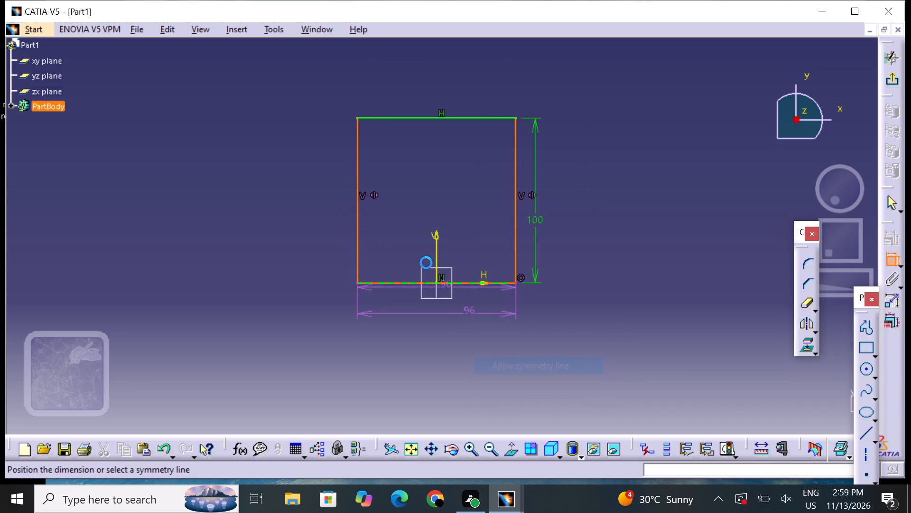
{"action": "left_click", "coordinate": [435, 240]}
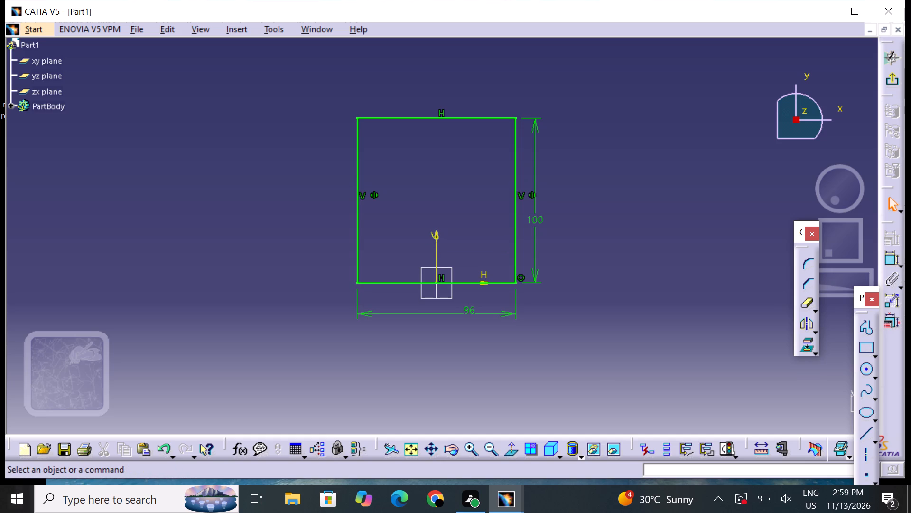
Sketch a circle about 28 mm in diameter inside the rectangle, near its upper-right corner.
{"action": "left_click", "coordinate": [471, 449]}
{"action": "middle_click_drag", "start_coordinate": [531, 215], "coordinate": [541, 274]}
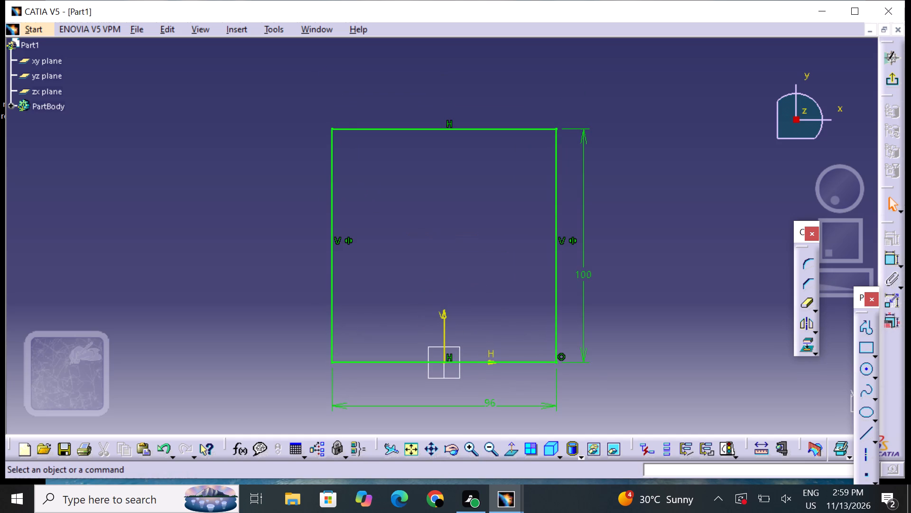
{"action": "left_click", "coordinate": [869, 375]}
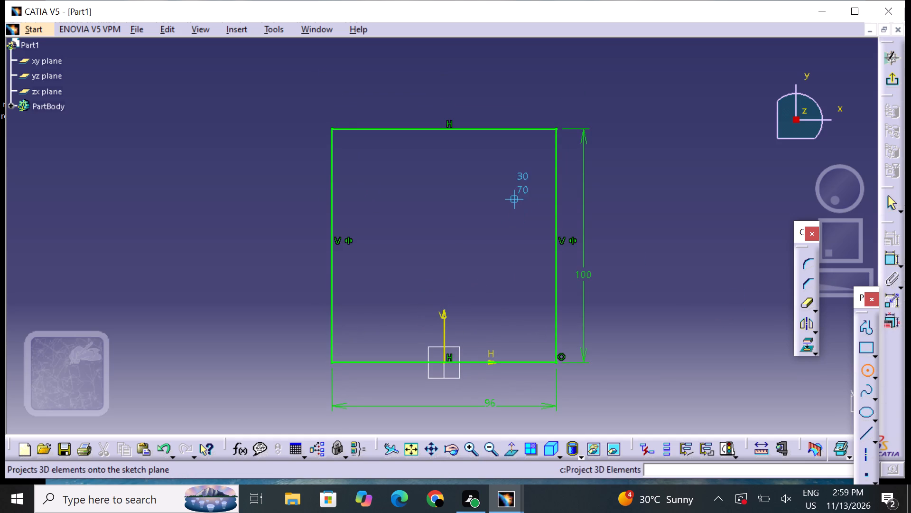
{"action": "left_click", "coordinate": [522, 181]}
{"action": "left_click", "coordinate": [527, 192]}
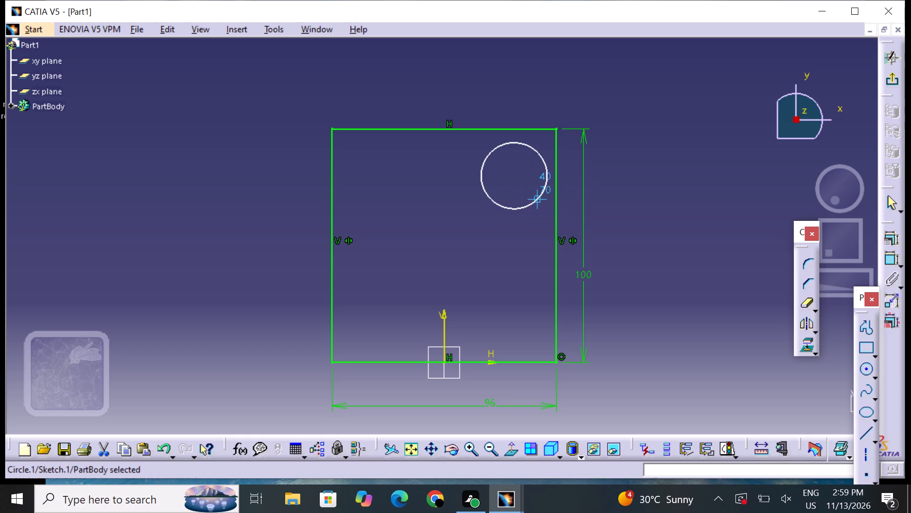
{"action": "left_click", "coordinate": [659, 214]}
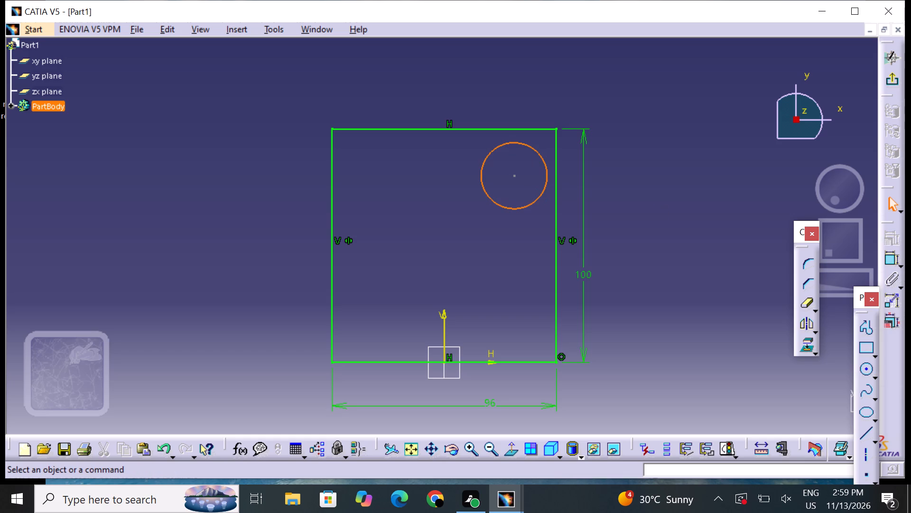
Dimension the circle and set its diameter to 16 mm.
{"action": "left_click", "coordinate": [887, 264]}
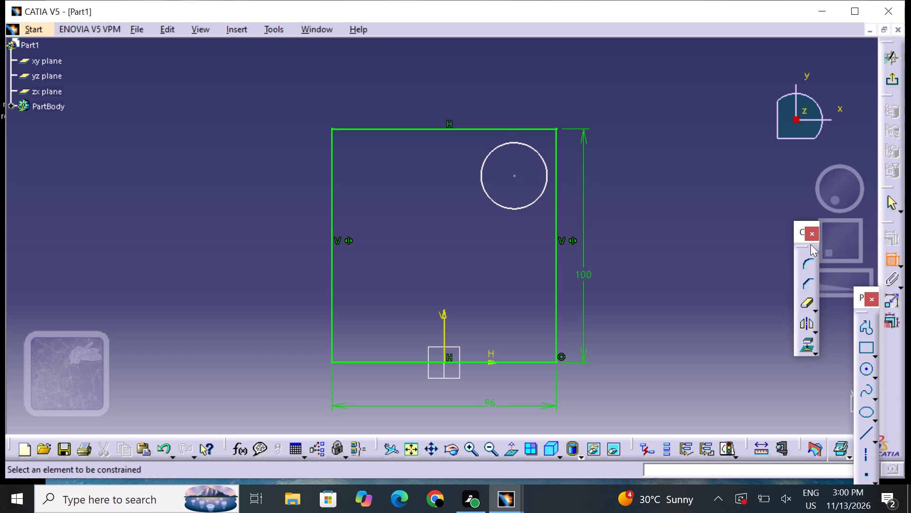
{"action": "left_click", "coordinate": [520, 146]}
{"action": "left_click", "coordinate": [541, 101]}
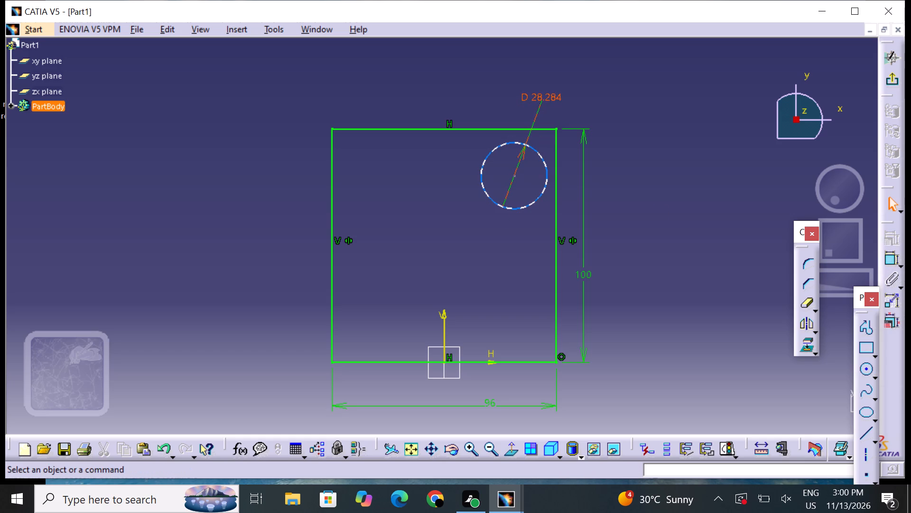
{"action": "double_click", "coordinate": [539, 98]}
{"action": "key", "text": "BackSpace"}
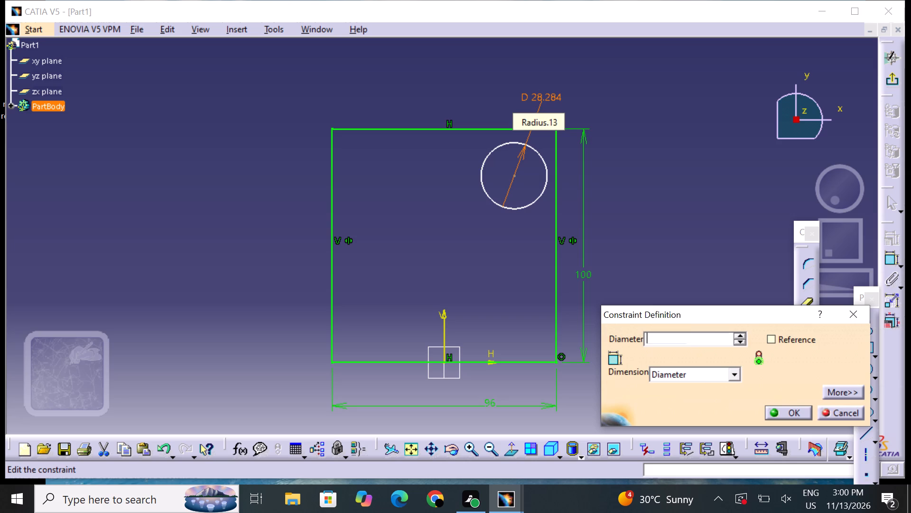
{"action": "type", "text": "16"}
{"action": "key", "text": "Return"}
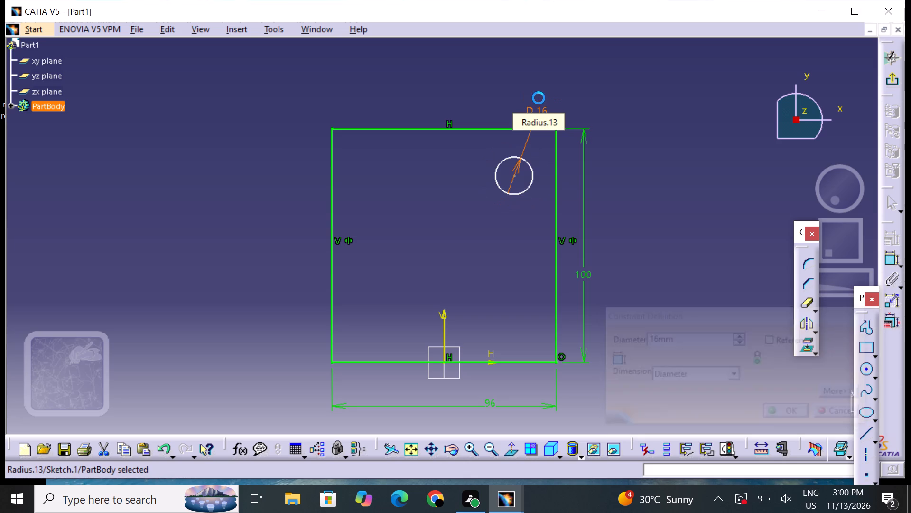
{"action": "left_click", "coordinate": [623, 161]}
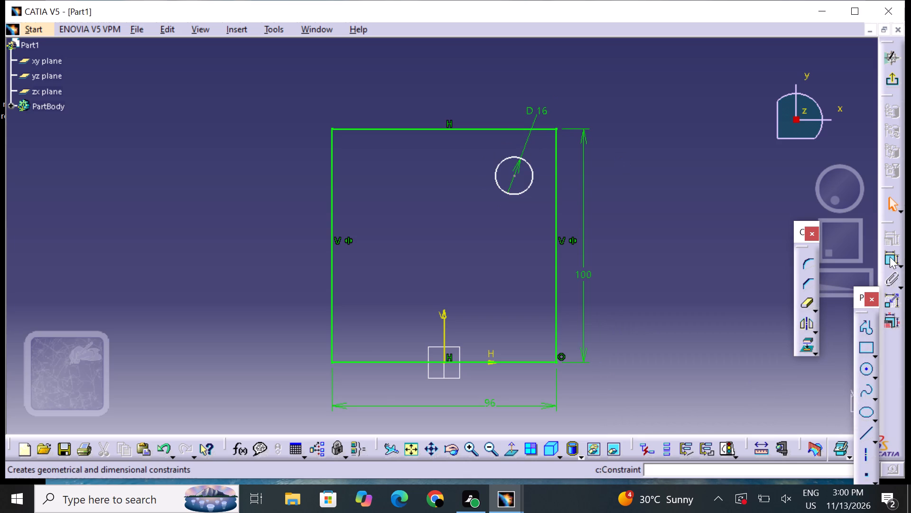
Dimension the circle's centre from the rectangle's top edge and set the distance to 18 mm.
{"action": "left_click", "coordinate": [890, 254]}
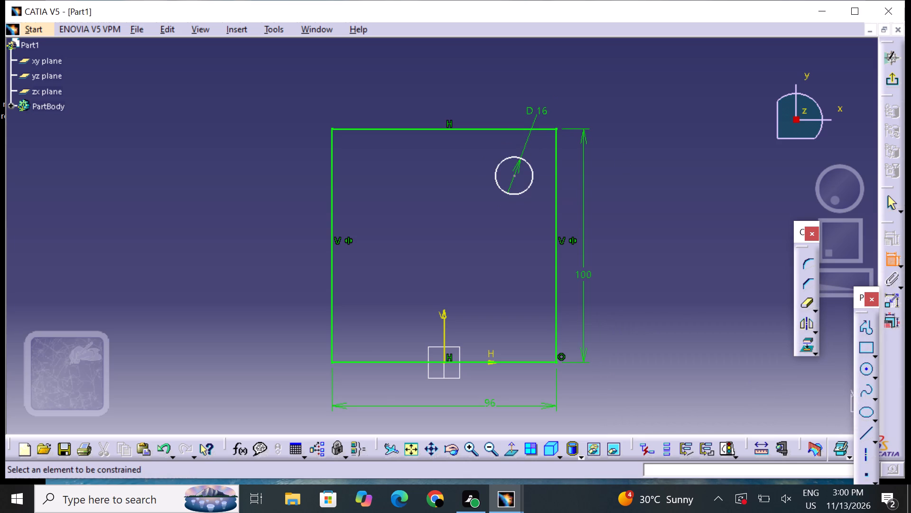
{"action": "left_click", "coordinate": [515, 177]}
{"action": "left_click", "coordinate": [516, 128]}
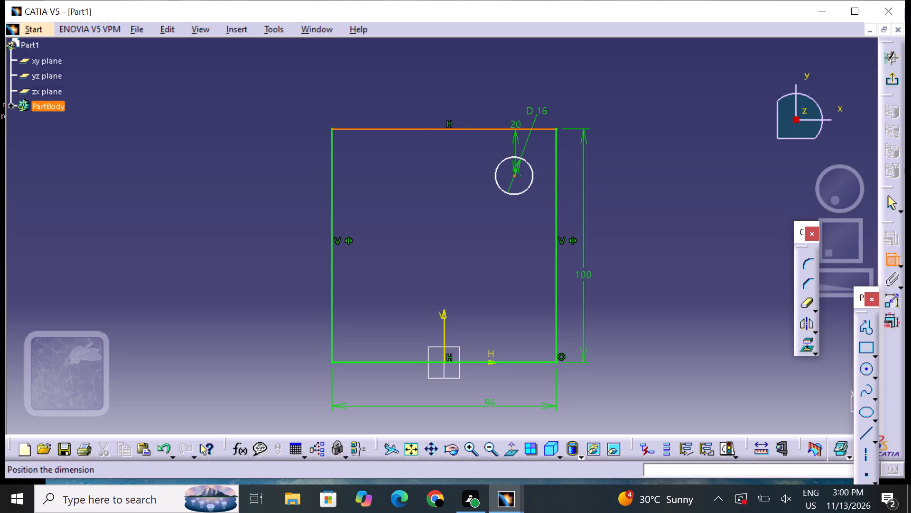
{"action": "left_click", "coordinate": [623, 163]}
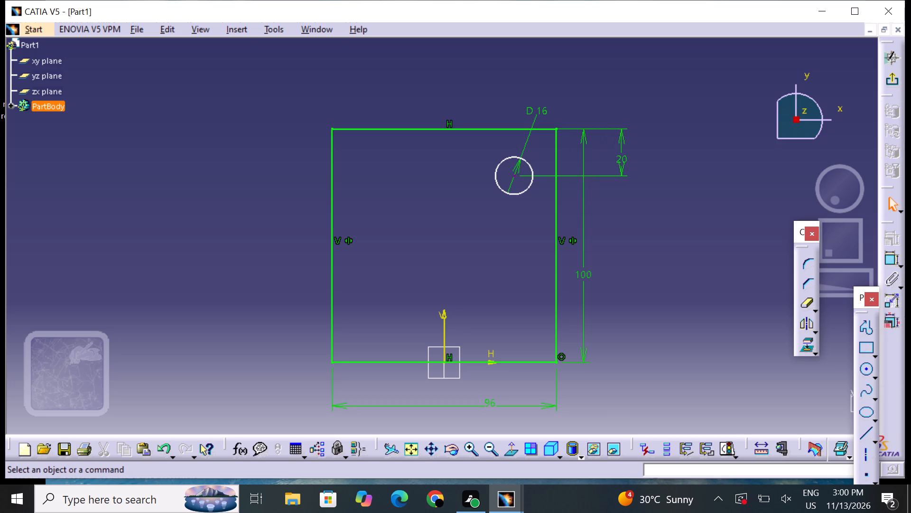
{"action": "double_click", "coordinate": [619, 163]}
{"action": "key", "text": "BackSpace"}
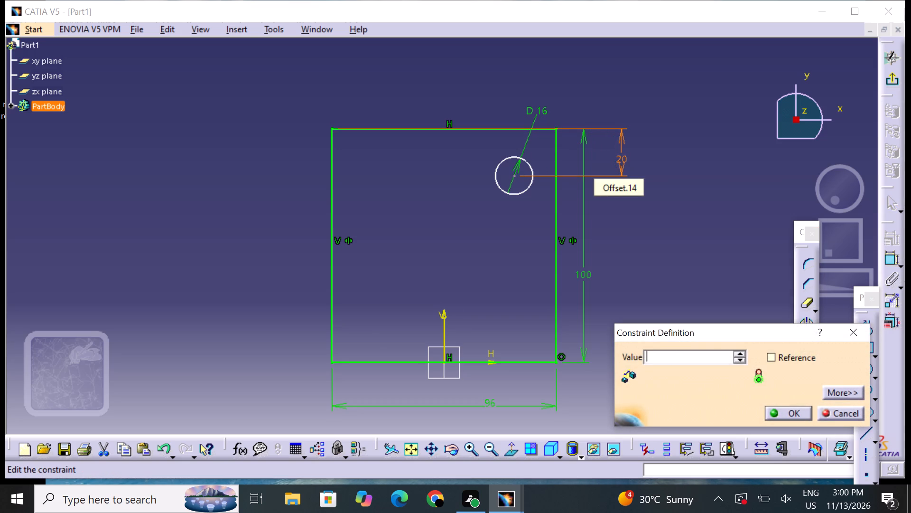
{"action": "type", "text": "18"}
{"action": "key", "text": "Return"}
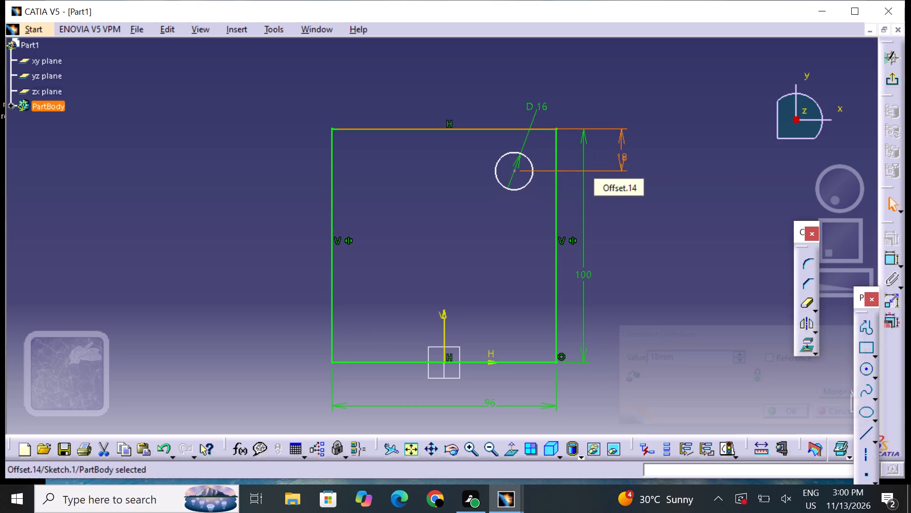
{"action": "left_click", "coordinate": [645, 237]}
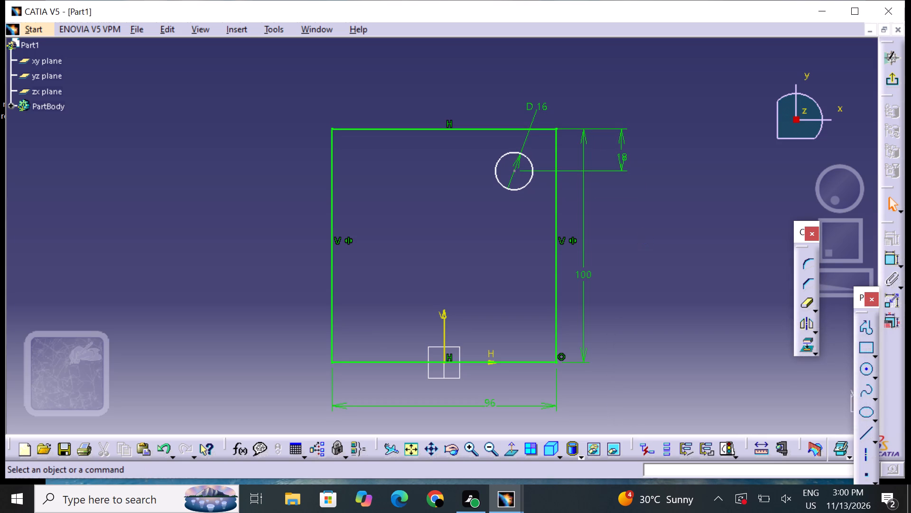
Dimension the horizontal distance from the circle's centre to the rectangle's right-hand side.
{"action": "left_click", "coordinate": [897, 262]}
{"action": "left_click", "coordinate": [873, 273]}
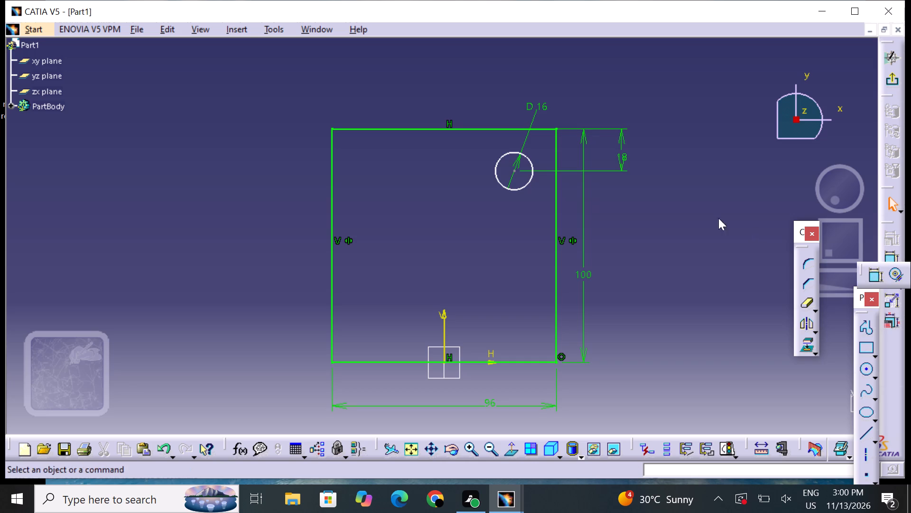
{"action": "left_click", "coordinate": [515, 172]}
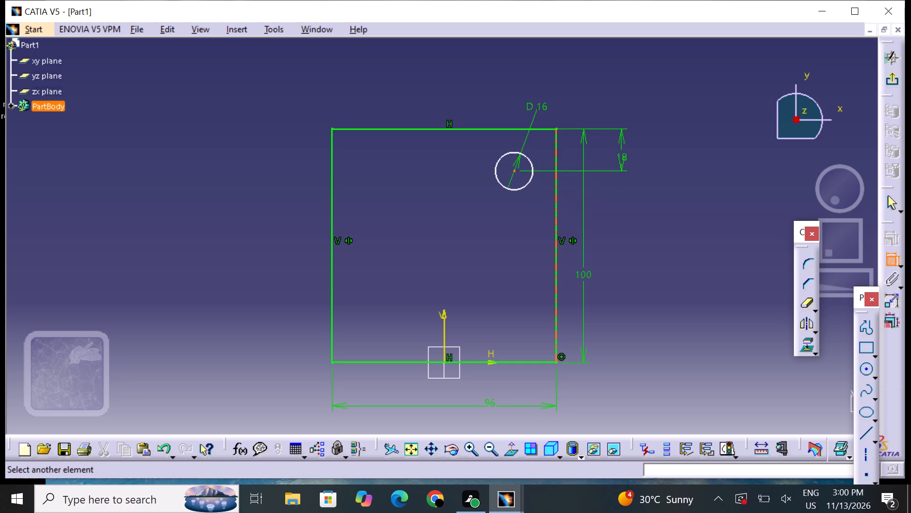
{"action": "left_click", "coordinate": [555, 167]}
{"action": "left_click", "coordinate": [537, 206]}
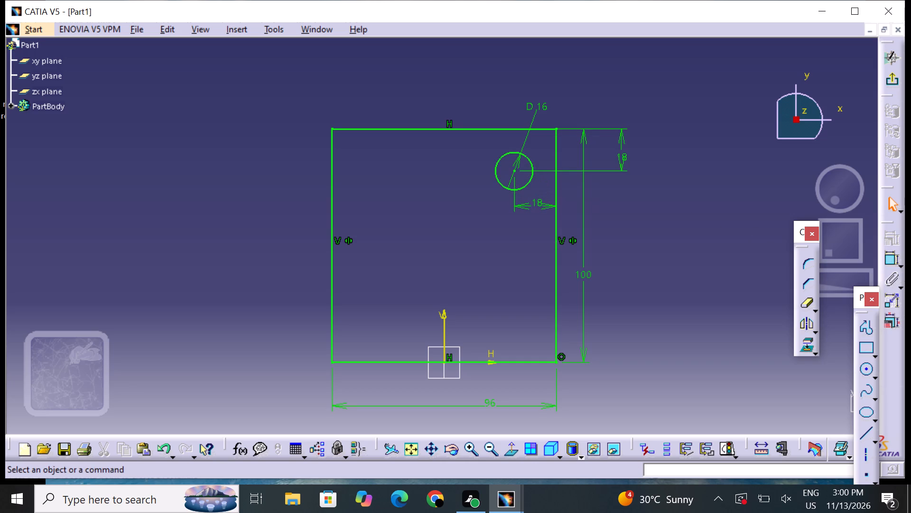
{"action": "left_click", "coordinate": [640, 228]}
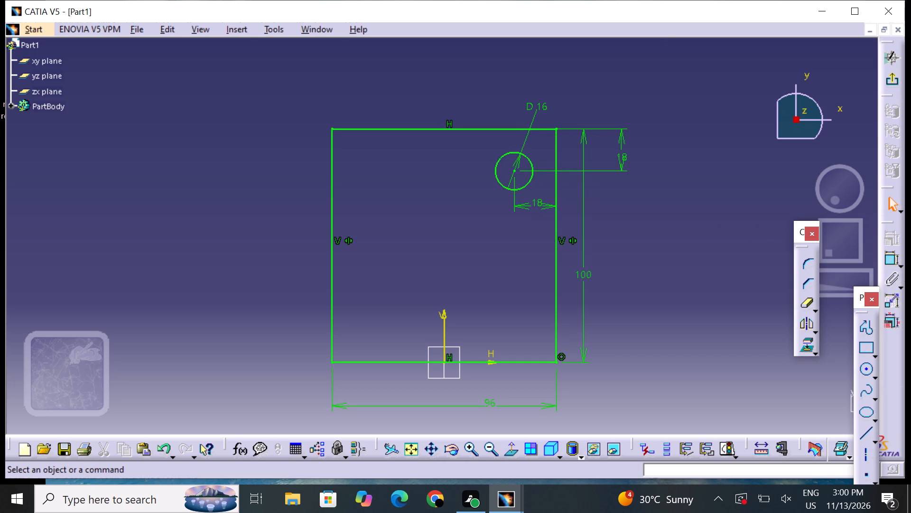
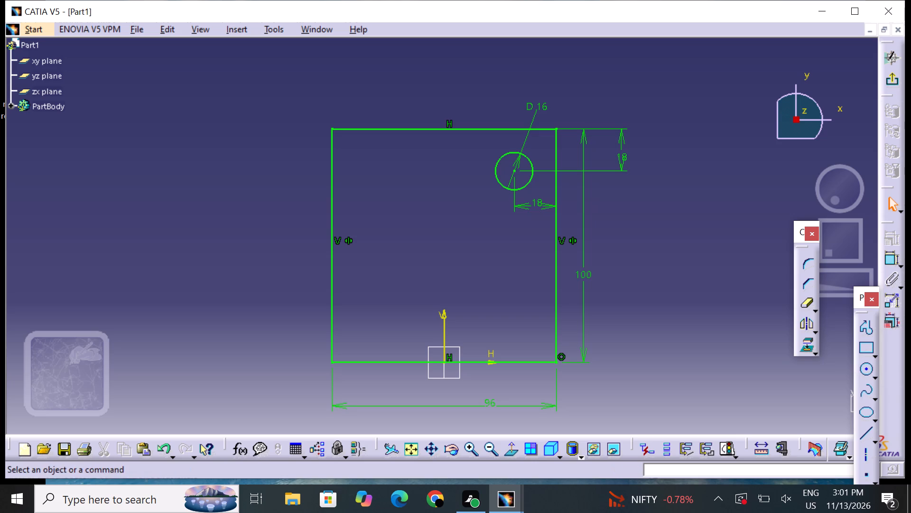
Round the rectangle's upper-right corner with a tangent arc of about 19 mm radius between the top edge and right-hand side.
{"action": "left_click", "coordinate": [805, 260]}
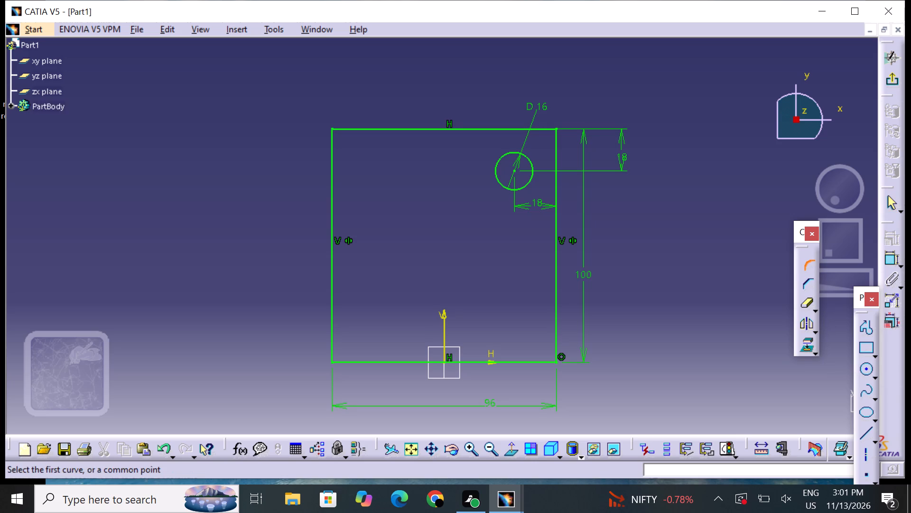
{"action": "left_click", "coordinate": [542, 128]}
{"action": "left_click", "coordinate": [554, 141]}
{"action": "left_click", "coordinate": [547, 146]}
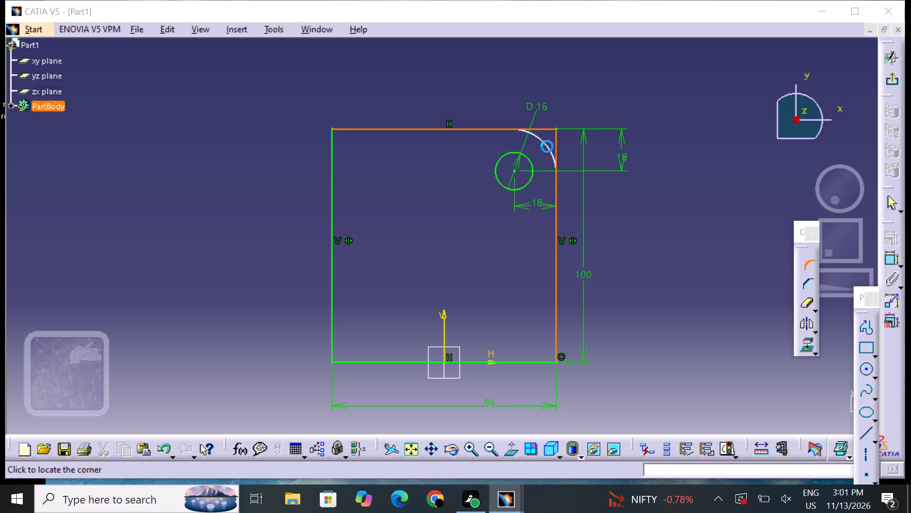
{"action": "left_click", "coordinate": [508, 278]}
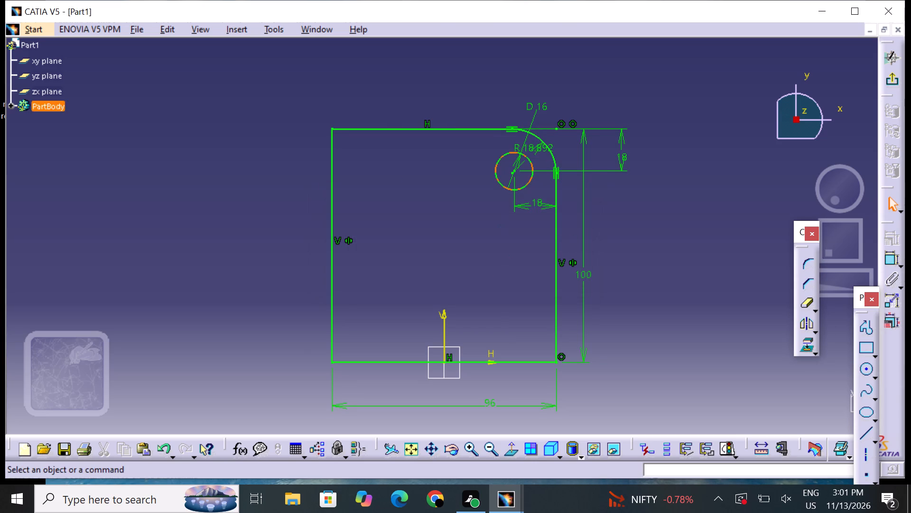
Set the rounded corner's radius to 18 mm.
{"action": "double_click", "coordinate": [534, 147]}
{"action": "key", "text": "BackSpace"}
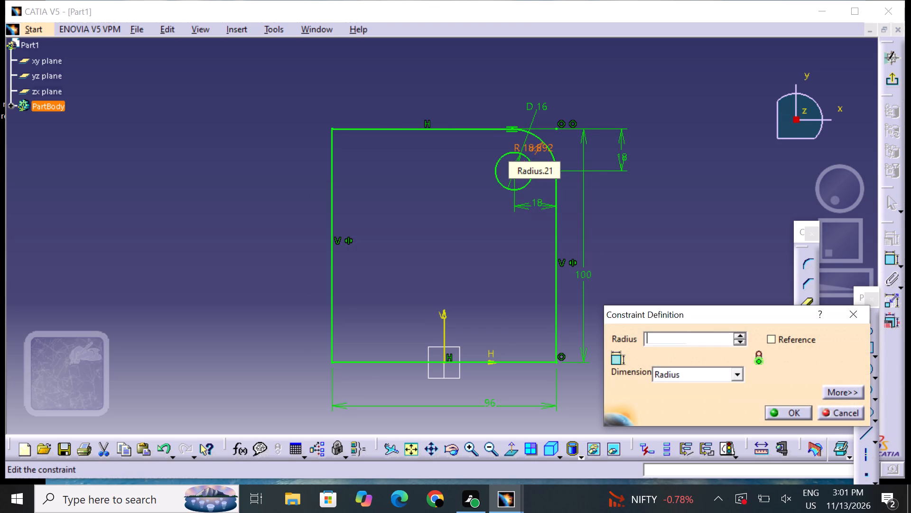
{"action": "key", "text": "1"}
{"action": "key", "text": "8"}
{"action": "key", "text": "Return"}
{"action": "left_click", "coordinate": [623, 236]}
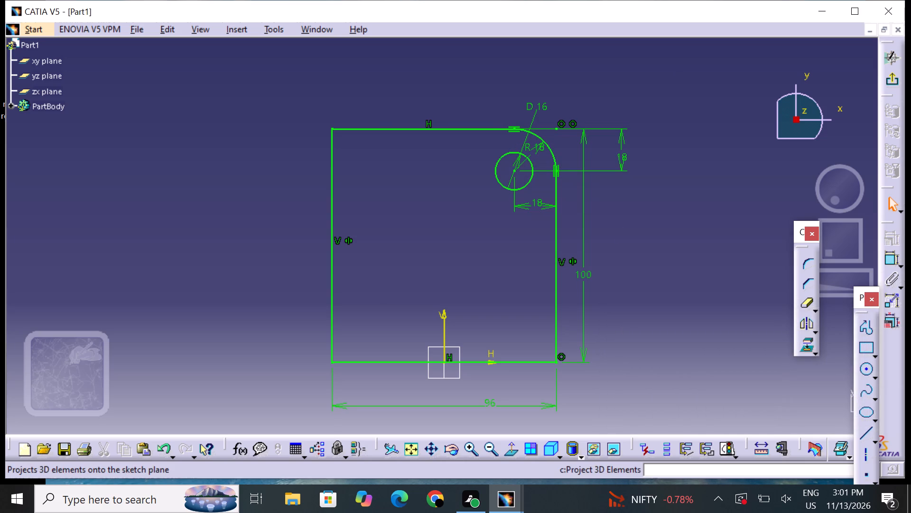
Mirror the corner arc about the sketch's vertical axis onto the rectangle's upper-left corner.
{"action": "left_click", "coordinate": [552, 154]}
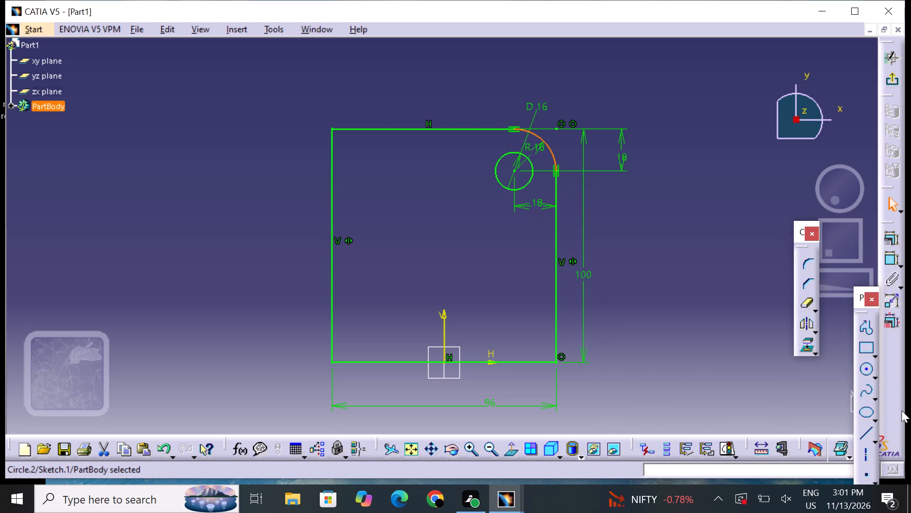
{"action": "left_click", "coordinate": [810, 327]}
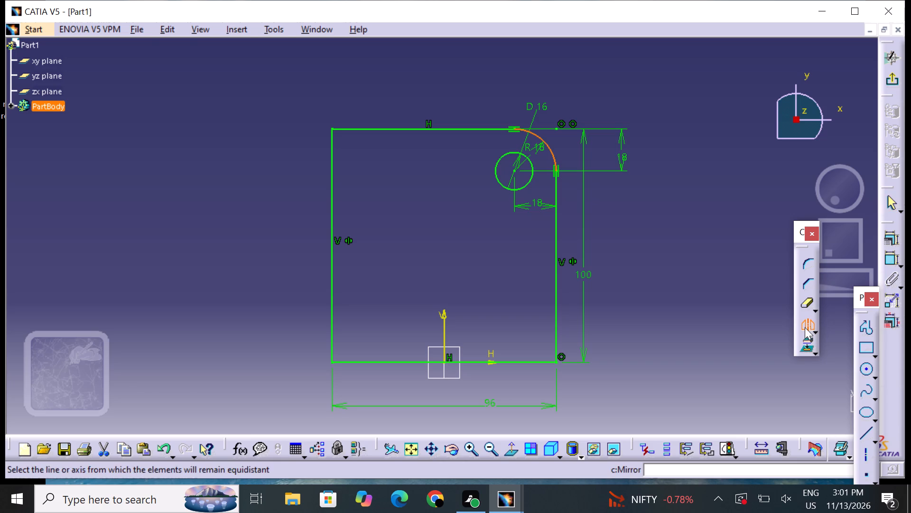
{"action": "left_click", "coordinate": [446, 321]}
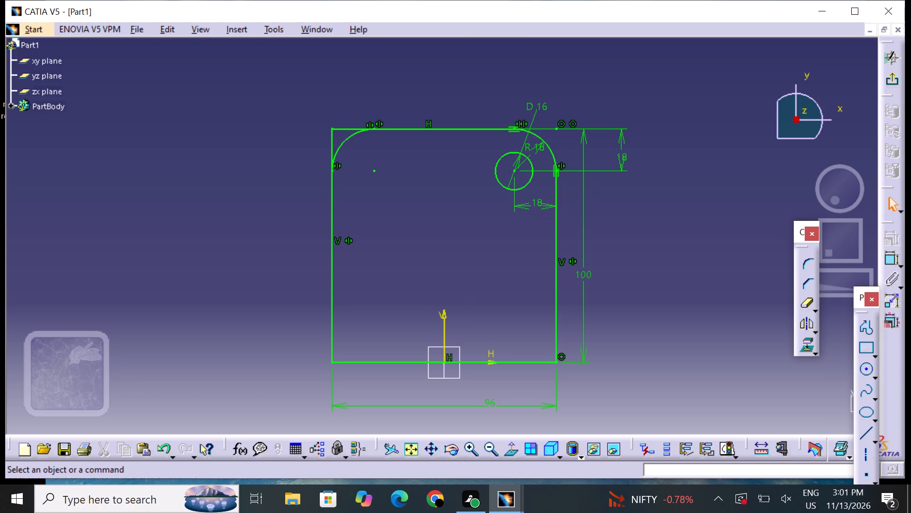
Mirror the 16 mm circle about the sketch's vertical axis.
{"action": "left_click", "coordinate": [513, 188]}
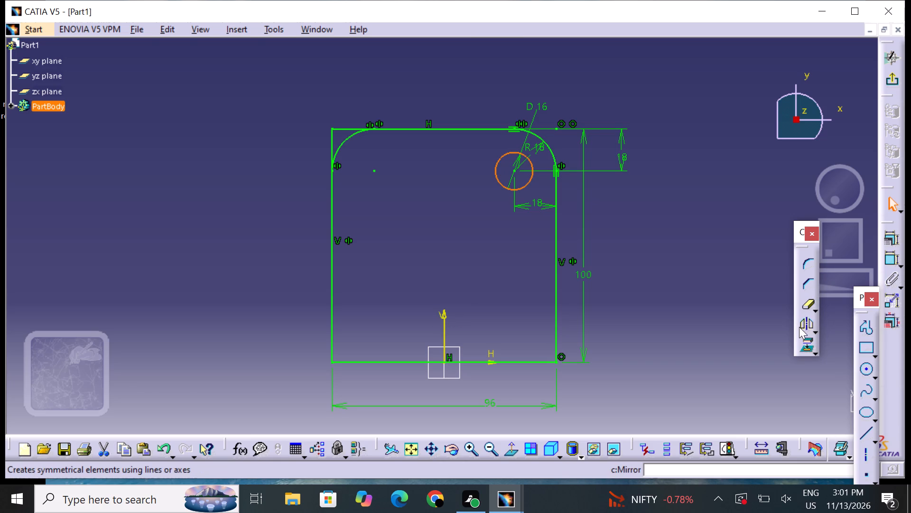
{"action": "left_click", "coordinate": [804, 323]}
{"action": "left_click", "coordinate": [444, 323]}
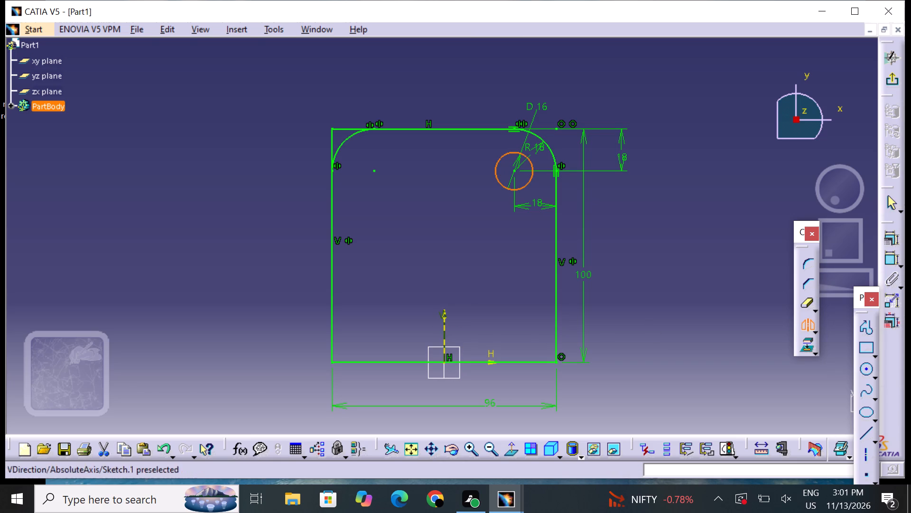
{"action": "left_click", "coordinate": [710, 339]}
Trim the leftover top and side line segments outside the mirrored arc at the upper-left corner.
{"action": "left_click", "coordinate": [801, 302]}
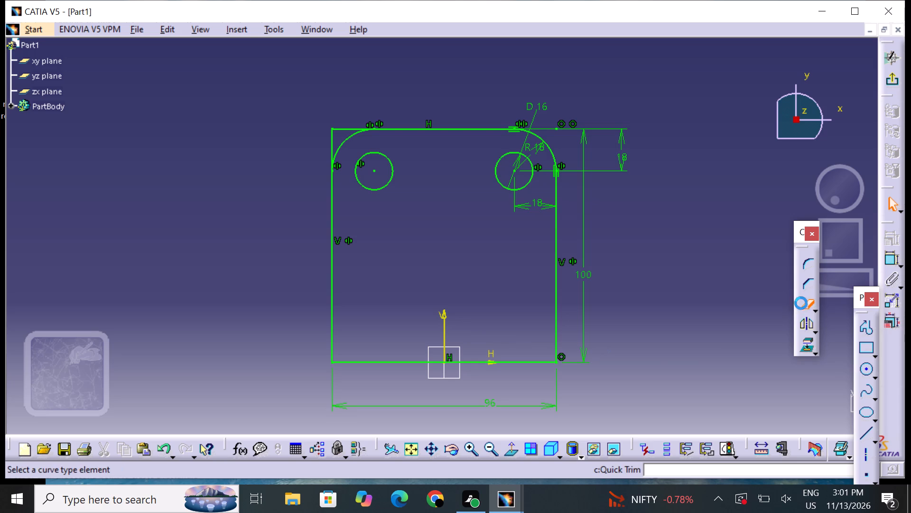
{"action": "left_click", "coordinate": [345, 127]}
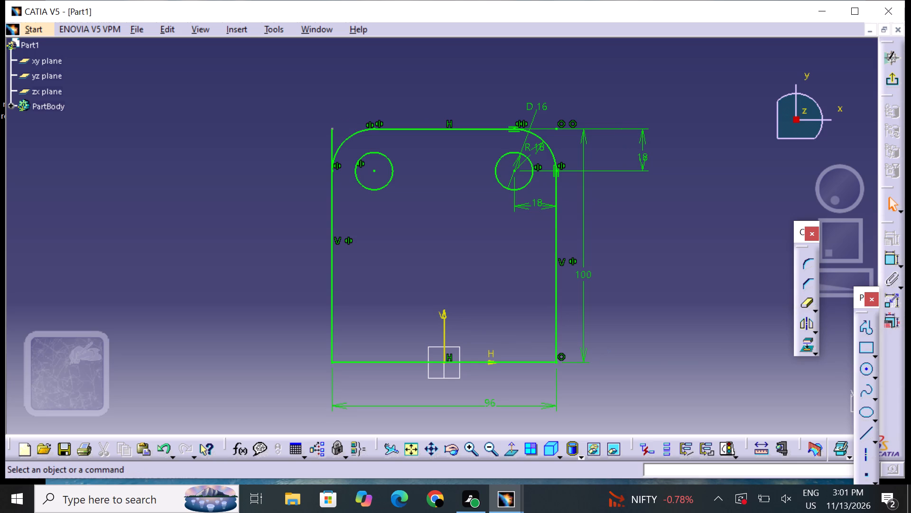
{"action": "left_click", "coordinate": [802, 304]}
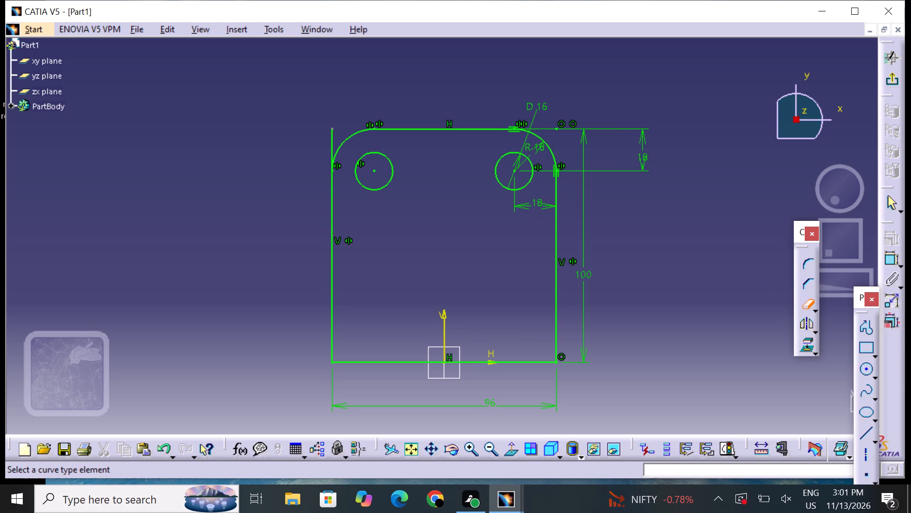
{"action": "left_click", "coordinate": [331, 141]}
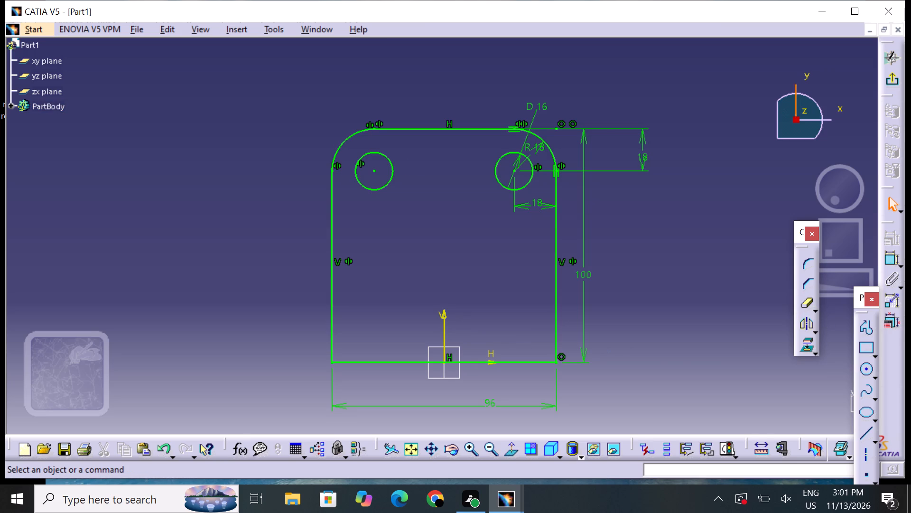
Exit the sketch and return to the 3D part.
{"action": "left_click", "coordinate": [886, 87]}
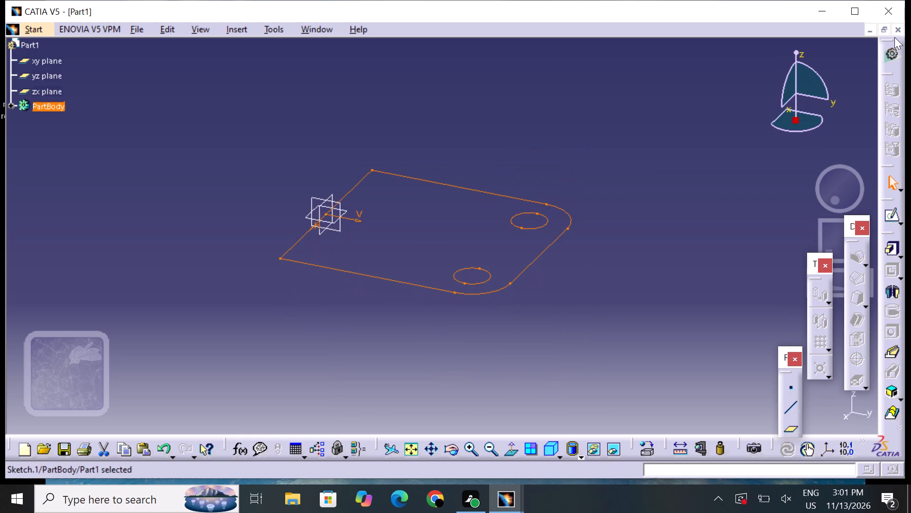
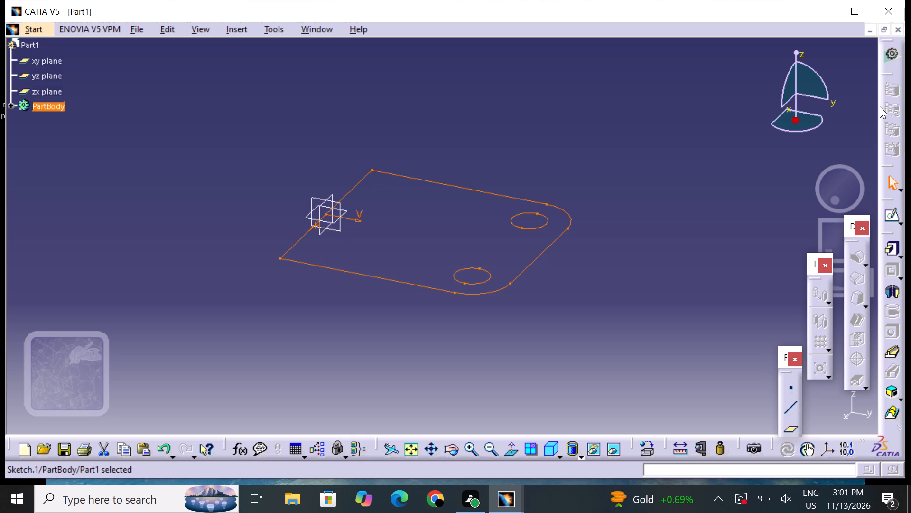
Pad the plate sketch to a length of 18 mm in the reversed direction, below the xy plane.
{"action": "left_click", "coordinate": [894, 252]}
{"action": "left_click", "coordinate": [729, 368]}
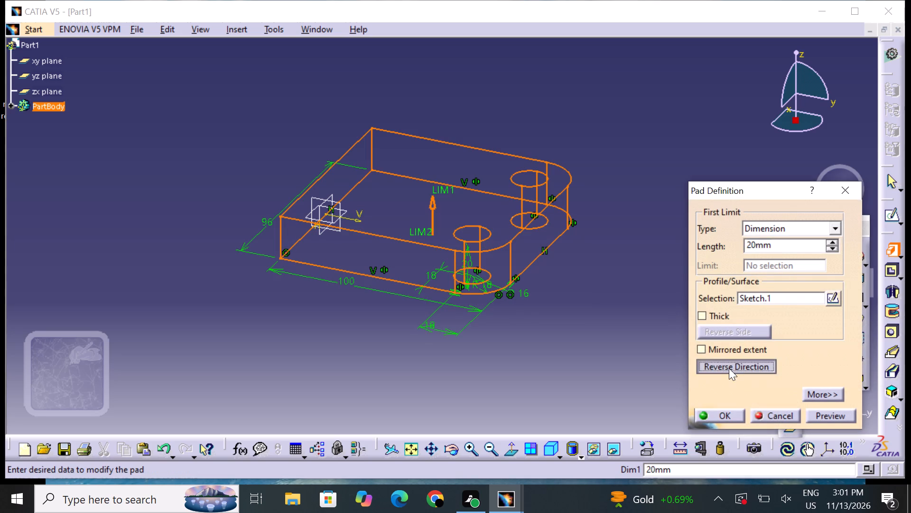
{"action": "left_click", "coordinate": [790, 245]}
{"action": "key", "text": "BackSpace"}
{"action": "key", "text": "BackSpace"}
{"action": "key", "text": "BackSpace"}
{"action": "key", "text": "BackSpace"}
{"action": "key", "text": "BackSpace"}
{"action": "key", "text": "BackSpace"}
{"action": "key", "text": "BackSpace"}
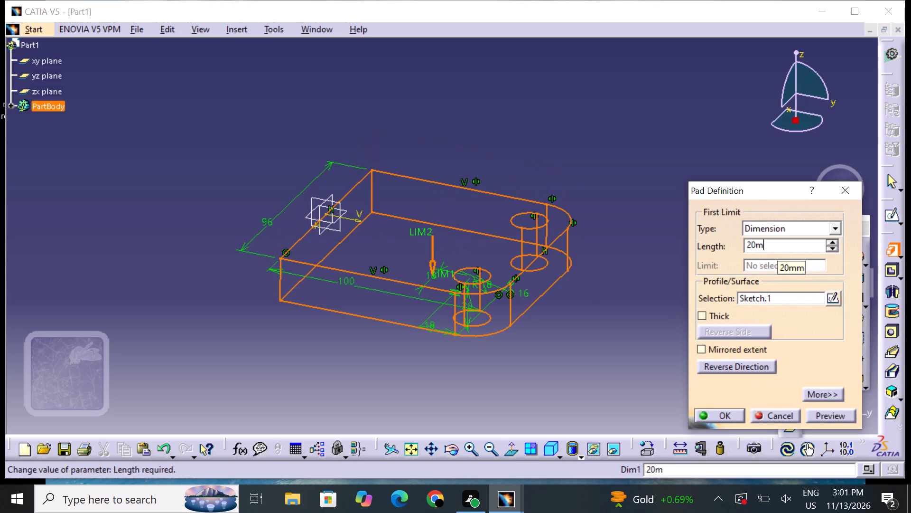
{"action": "type", "text": "18"}
{"action": "left_click", "coordinate": [832, 418]}
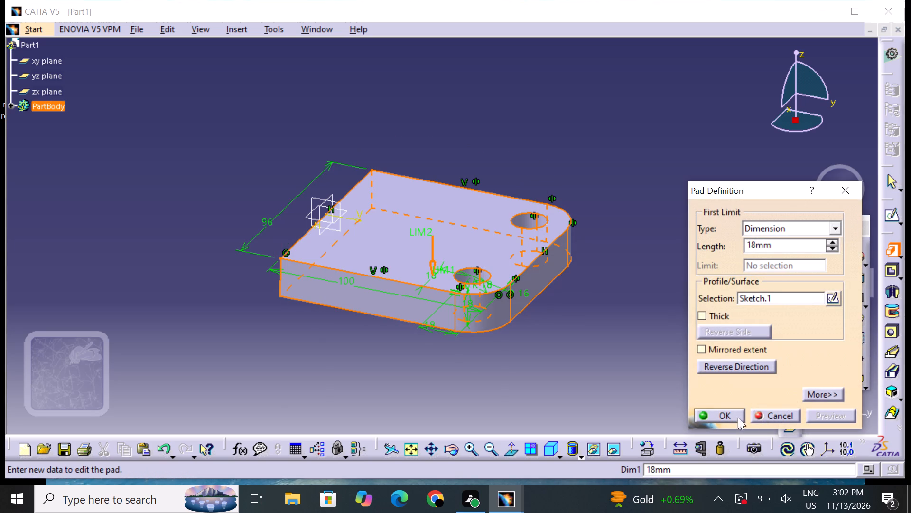
{"action": "left_click", "coordinate": [727, 418]}
{"action": "left_click", "coordinate": [609, 382]}
Examine the padded plate and its two holes from above and from oblique angles.
{"action": "middle_click_drag", "start_coordinate": [335, 312], "coordinate": [374, 322]}
{"action": "right_click_drag", "start_coordinate": [336, 311], "coordinate": [374, 322]}
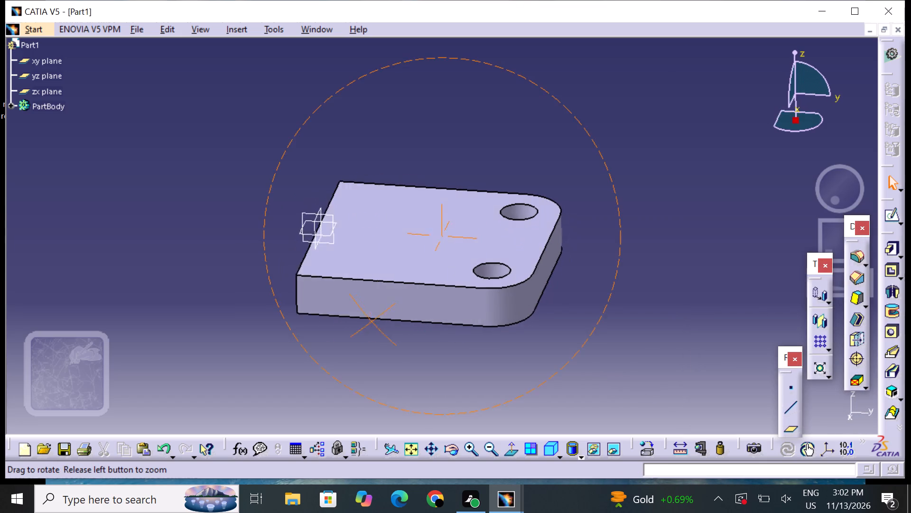
{"action": "right_click_drag", "start_coordinate": [374, 322], "coordinate": [386, 326]}
{"action": "middle_click_drag", "start_coordinate": [374, 322], "coordinate": [387, 326]}
{"action": "middle_click_drag", "start_coordinate": [435, 160], "coordinate": [437, 322]}
{"action": "right_click_drag", "start_coordinate": [435, 161], "coordinate": [437, 322]}
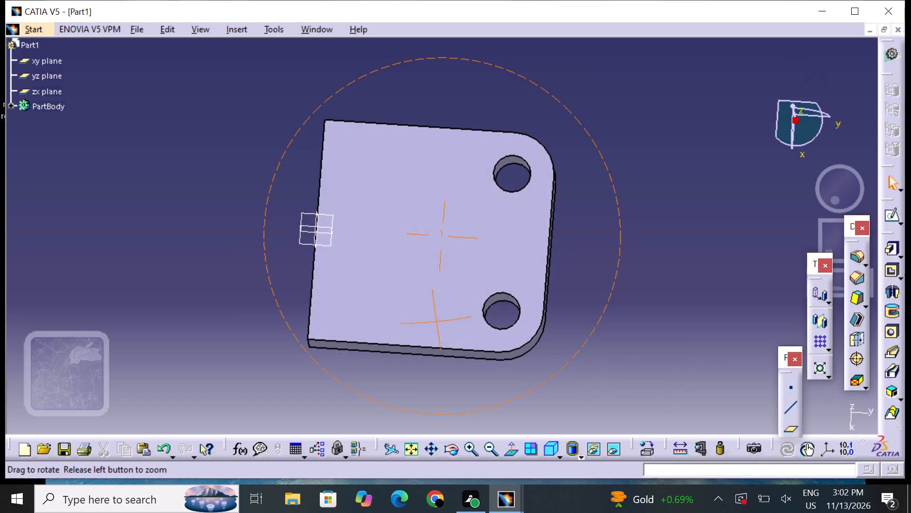
{"action": "middle_click_drag", "start_coordinate": [437, 322], "coordinate": [435, 323]}
{"action": "right_click_drag", "start_coordinate": [437, 322], "coordinate": [467, 168]}
{"action": "middle_click_drag", "start_coordinate": [419, 368], "coordinate": [431, 273]}
{"action": "right_click_drag", "start_coordinate": [418, 368], "coordinate": [431, 273]}
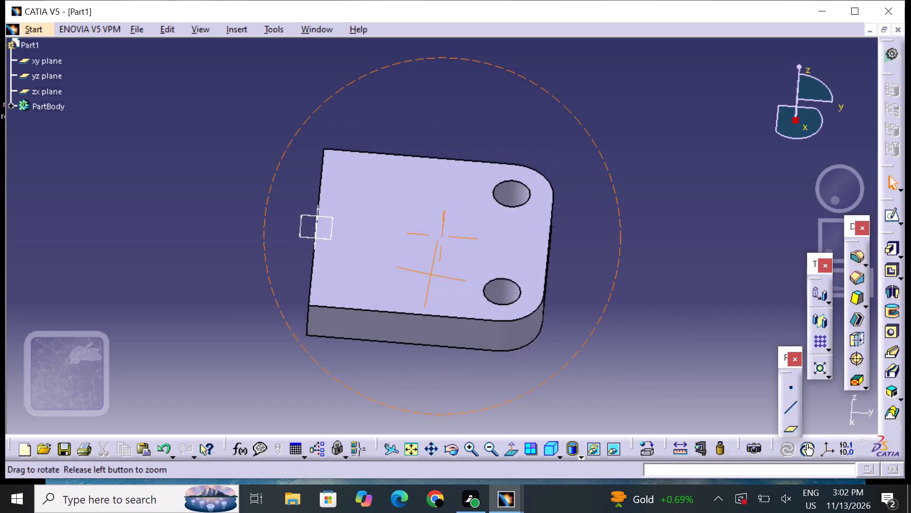
{"action": "middle_click_drag", "start_coordinate": [431, 273], "coordinate": [434, 237]}
{"action": "right_click_drag", "start_coordinate": [431, 273], "coordinate": [434, 237]}
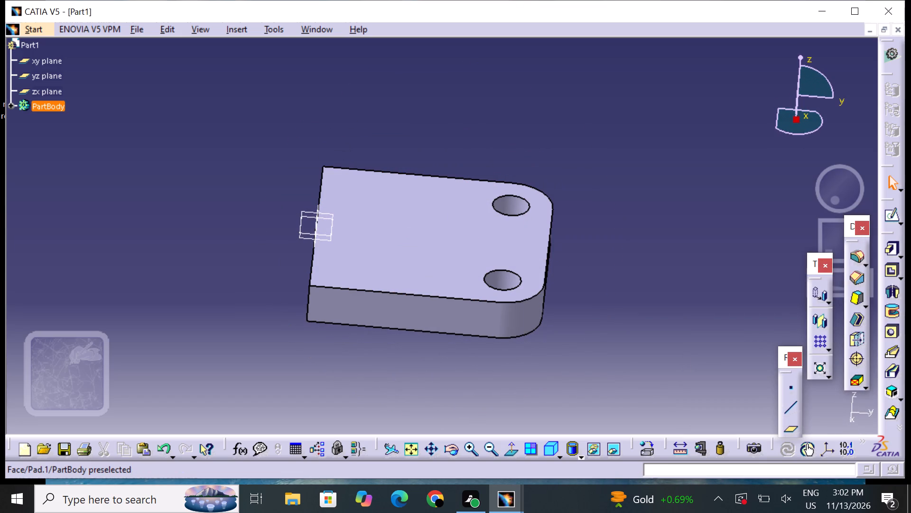
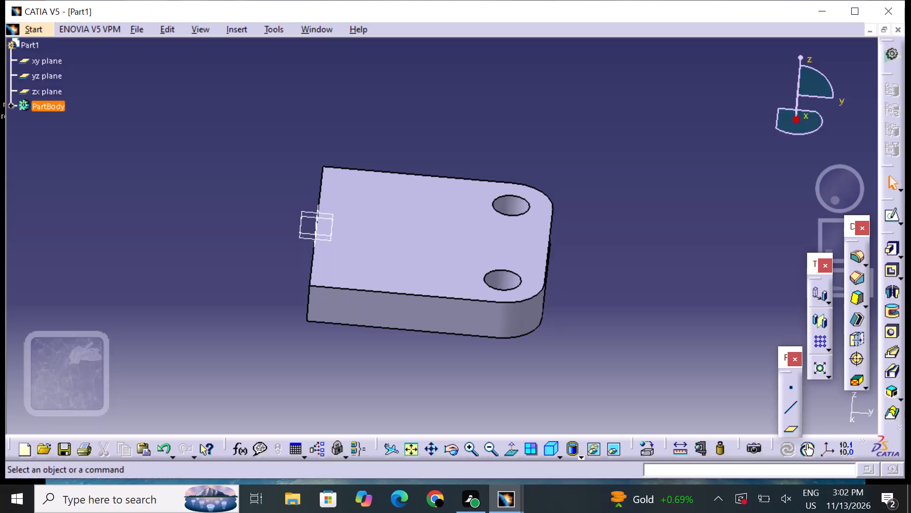
Open a new sketch on the zx plane for the feature above the base plate.
{"action": "middle_click_drag", "start_coordinate": [269, 297], "coordinate": [316, 293]}
{"action": "right_click_drag", "start_coordinate": [267, 294], "coordinate": [316, 293]}
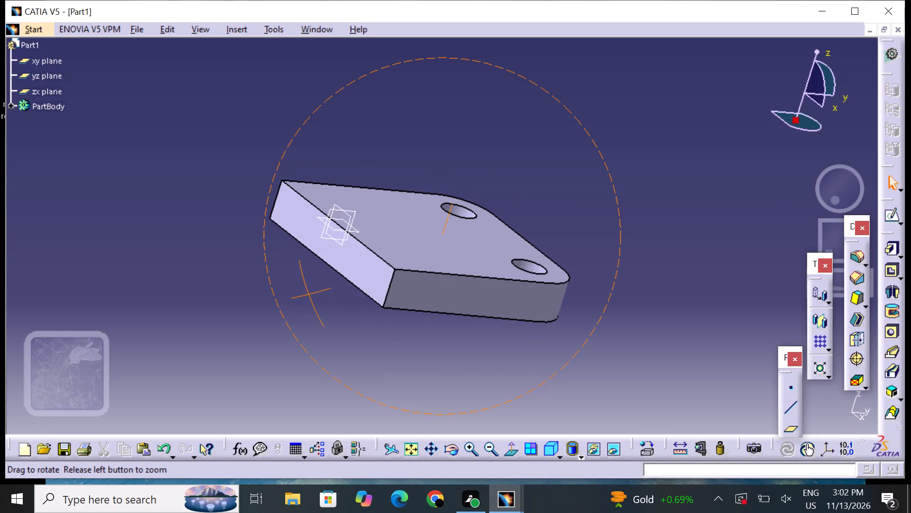
{"action": "middle_click_drag", "start_coordinate": [316, 293], "coordinate": [316, 293]}
{"action": "right_click_drag", "start_coordinate": [316, 293], "coordinate": [316, 293]}
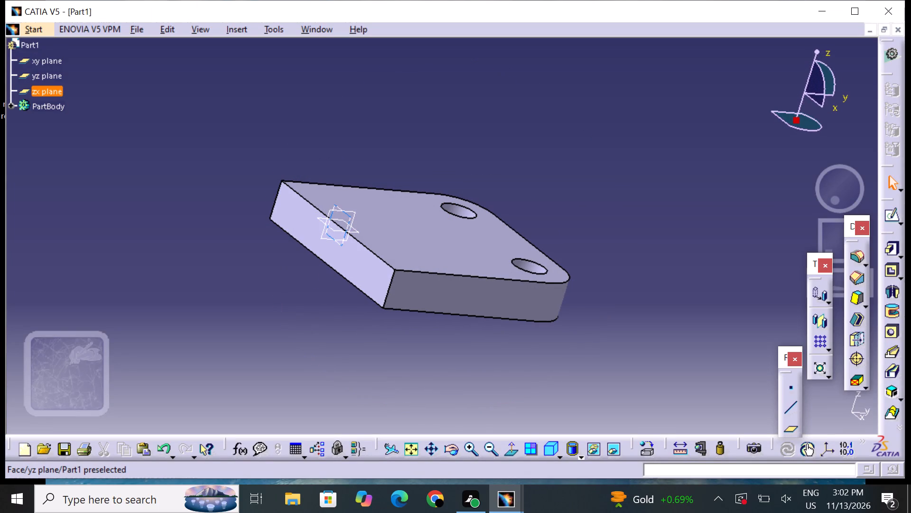
{"action": "left_click", "coordinate": [349, 225]}
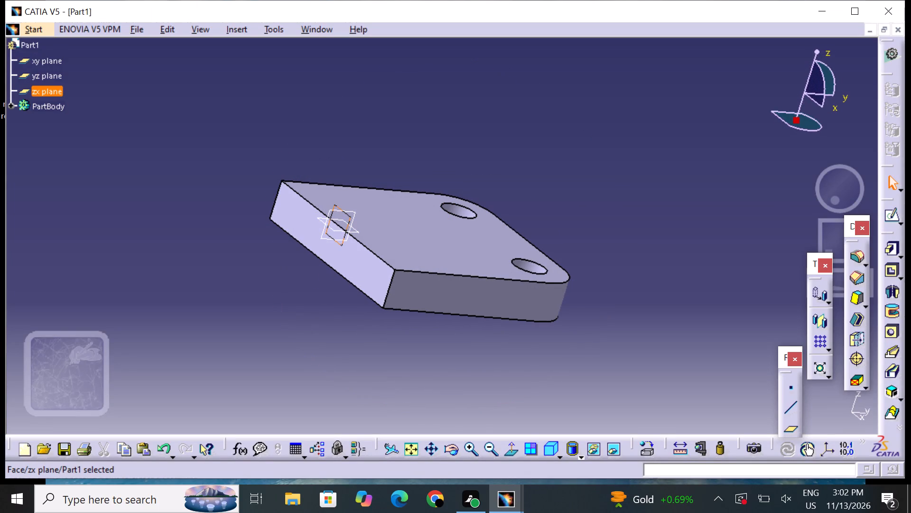
{"action": "left_click", "coordinate": [891, 214]}
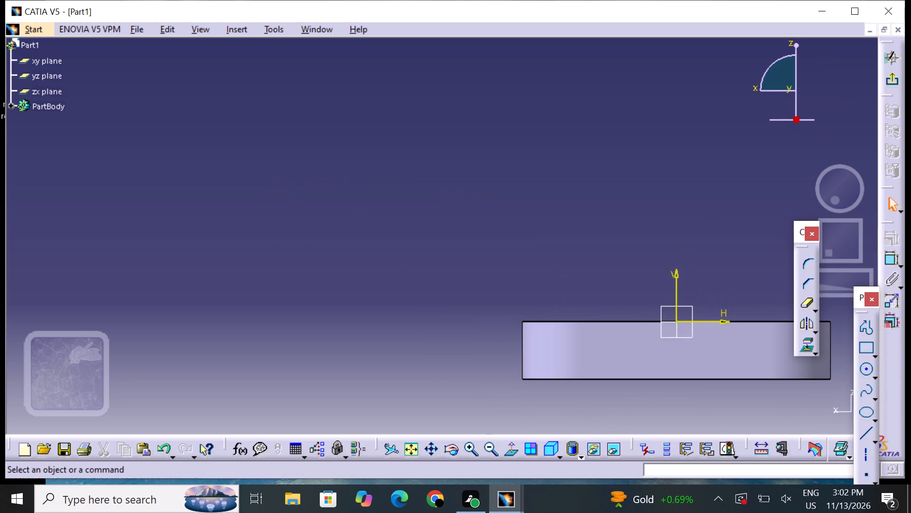
{"action": "middle_click_drag", "start_coordinate": [713, 226], "coordinate": [531, 170]}
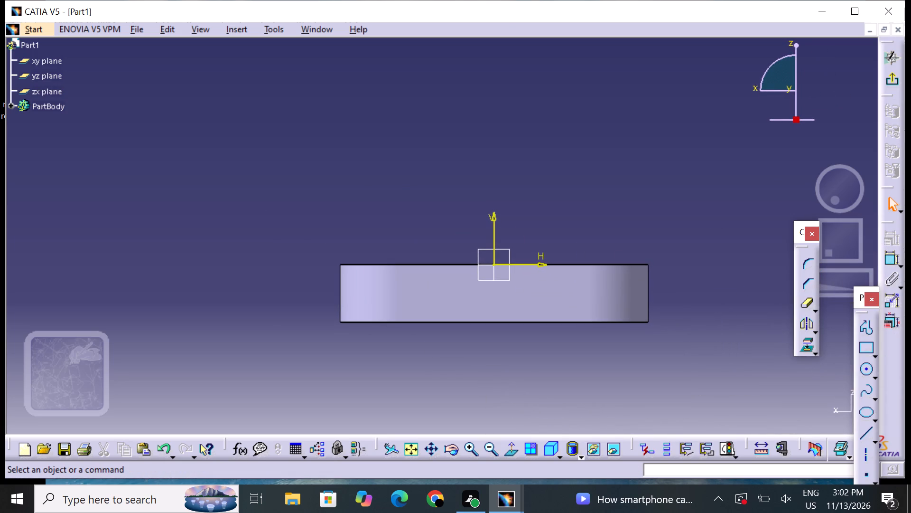
{"action": "middle_click_drag", "start_coordinate": [555, 206], "coordinate": [555, 205]}
{"action": "middle_click_drag", "start_coordinate": [555, 205], "coordinate": [567, 171]}
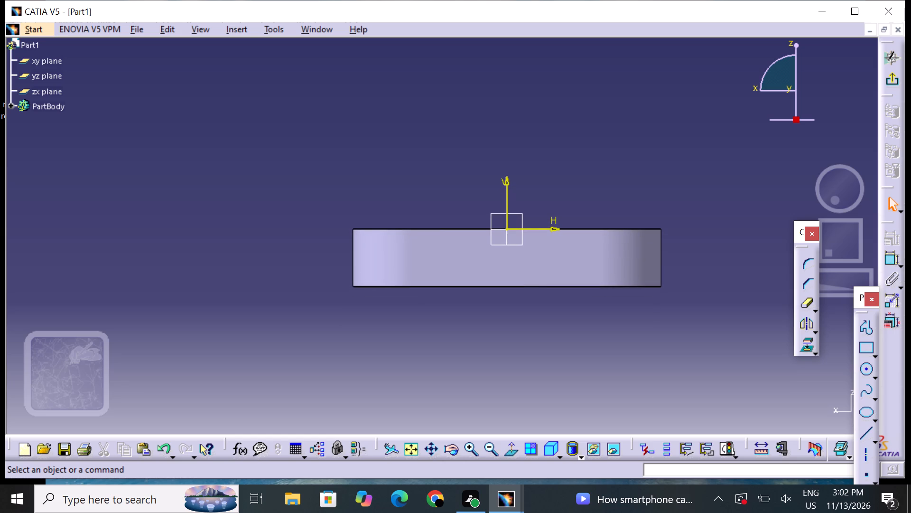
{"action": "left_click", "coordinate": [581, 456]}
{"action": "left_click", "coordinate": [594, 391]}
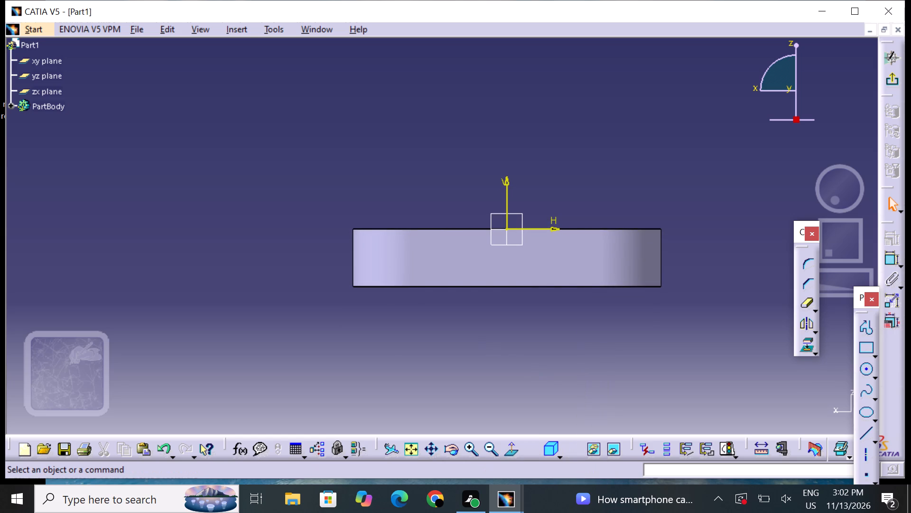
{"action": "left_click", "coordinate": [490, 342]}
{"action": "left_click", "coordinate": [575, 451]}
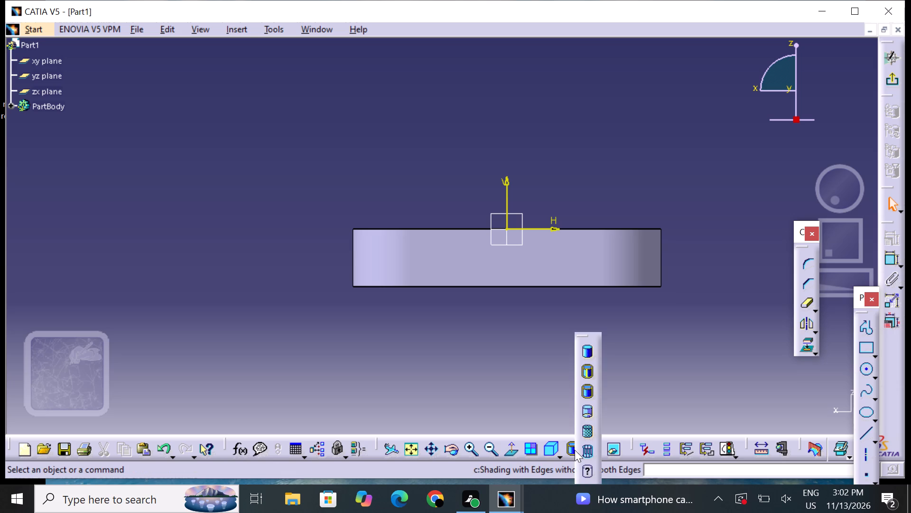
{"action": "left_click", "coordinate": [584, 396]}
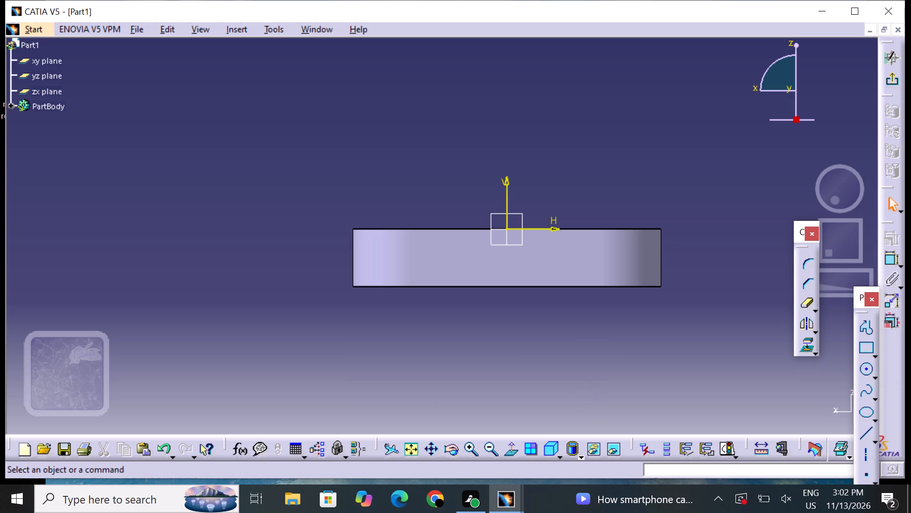
Sketch a circle of about 10 mm radius on the vertical axis, centred about 30 mm above the plate's top face.
{"action": "left_click", "coordinate": [862, 365]}
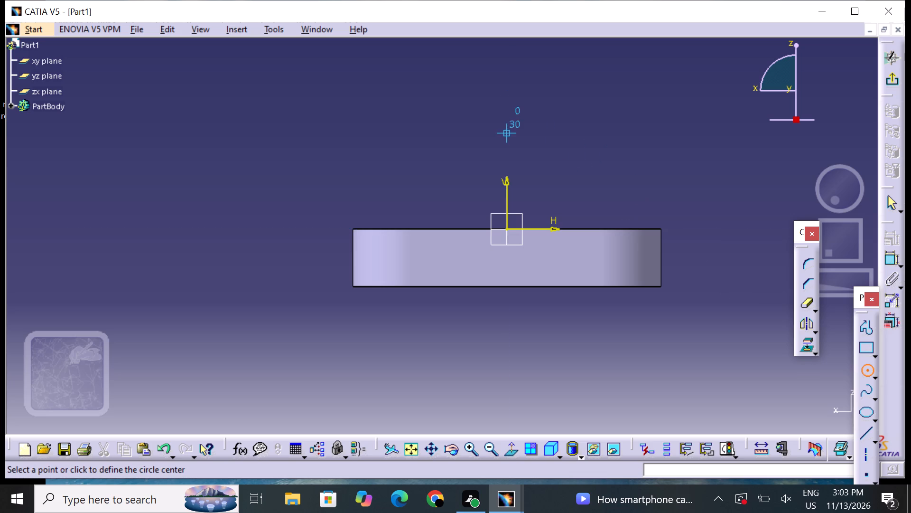
{"action": "left_click", "coordinate": [508, 125]}
{"action": "left_click", "coordinate": [547, 133]}
{"action": "left_click", "coordinate": [588, 169]}
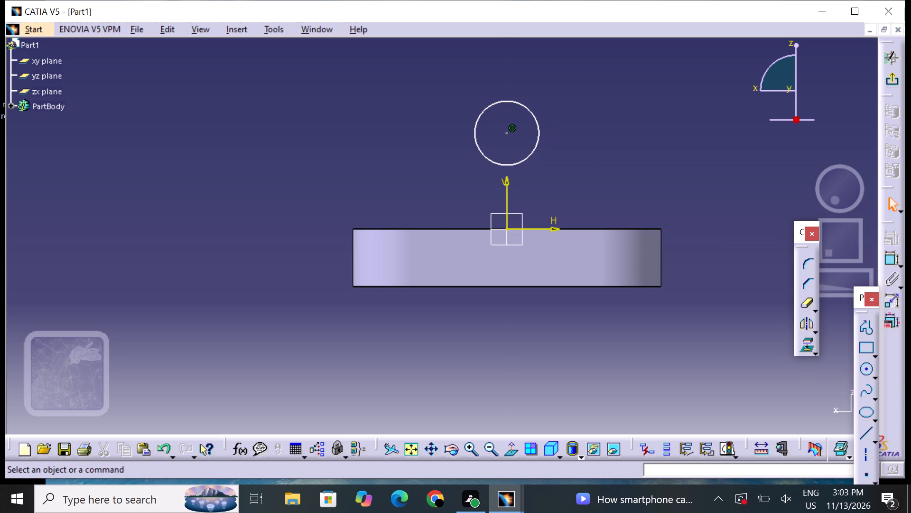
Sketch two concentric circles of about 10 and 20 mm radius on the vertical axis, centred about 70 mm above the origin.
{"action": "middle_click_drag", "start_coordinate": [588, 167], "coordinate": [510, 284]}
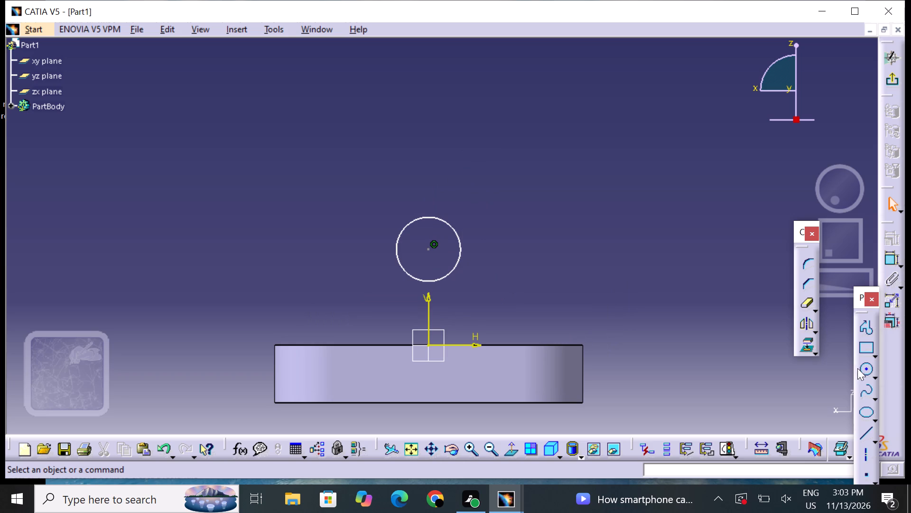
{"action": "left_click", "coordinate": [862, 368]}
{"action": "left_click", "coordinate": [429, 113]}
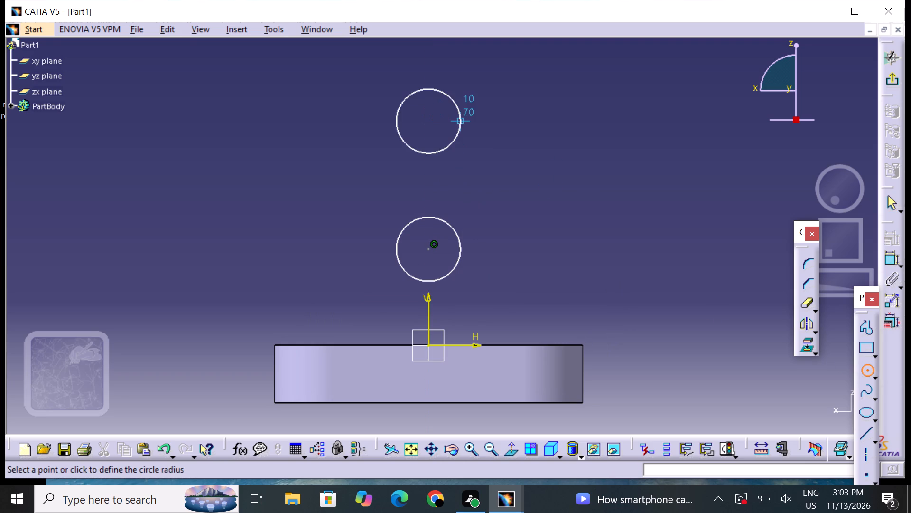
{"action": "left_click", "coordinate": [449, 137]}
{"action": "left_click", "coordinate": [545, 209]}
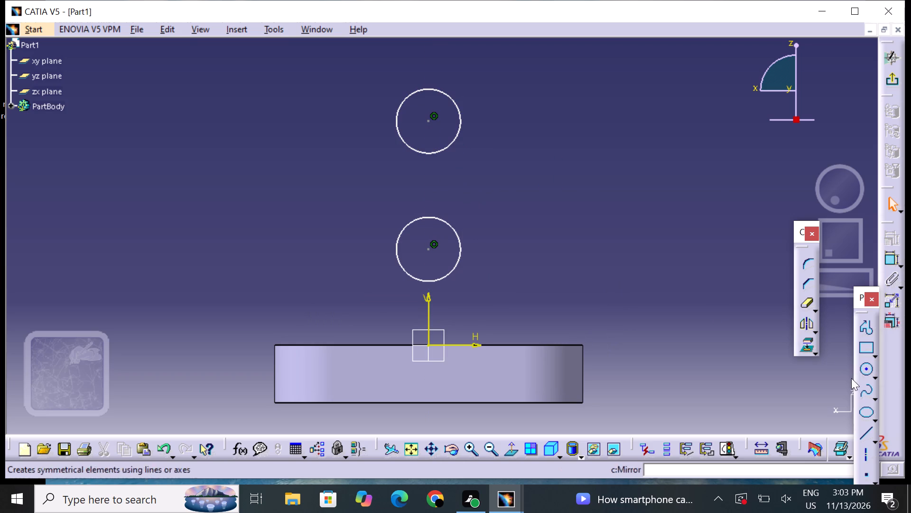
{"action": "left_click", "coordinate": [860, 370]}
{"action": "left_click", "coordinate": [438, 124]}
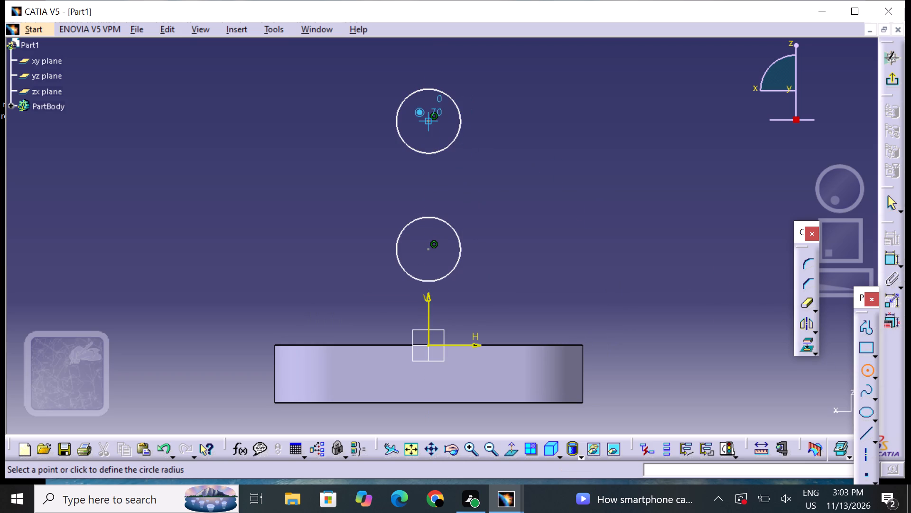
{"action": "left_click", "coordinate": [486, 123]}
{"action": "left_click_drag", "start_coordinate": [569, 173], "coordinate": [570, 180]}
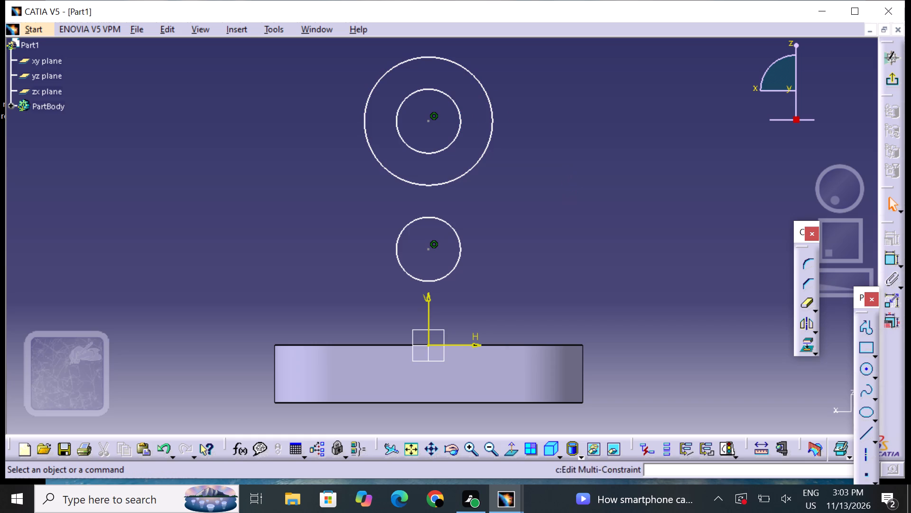
Dimension the height of the lower circle's centre above the horizontal axis.
{"action": "left_click", "coordinate": [887, 258]}
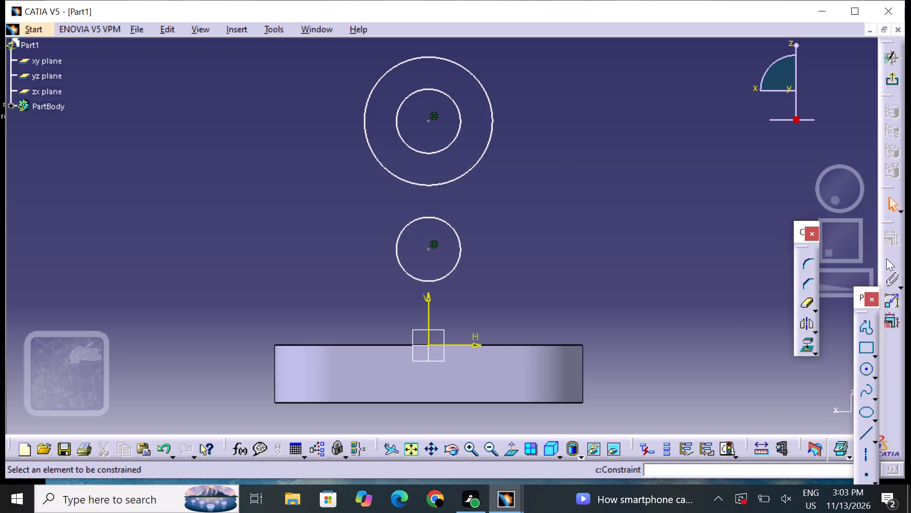
{"action": "left_click", "coordinate": [428, 249]}
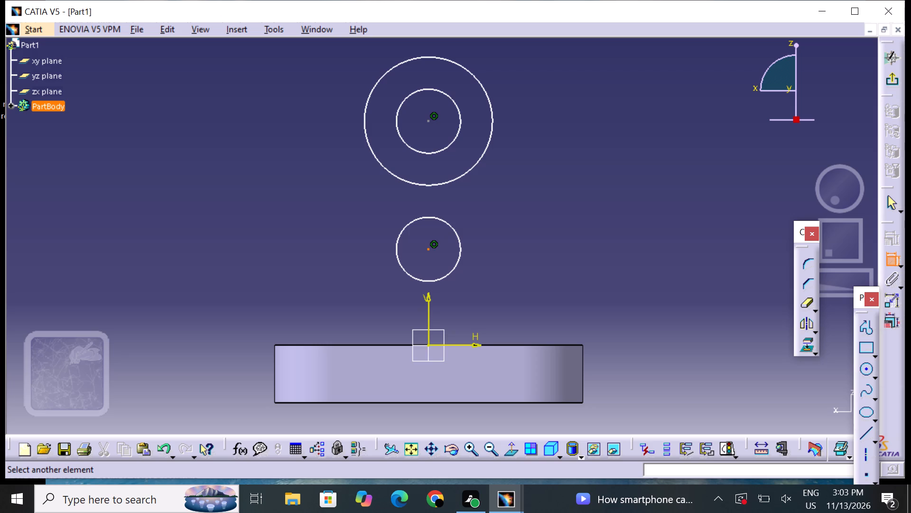
{"action": "left_click", "coordinate": [462, 345]}
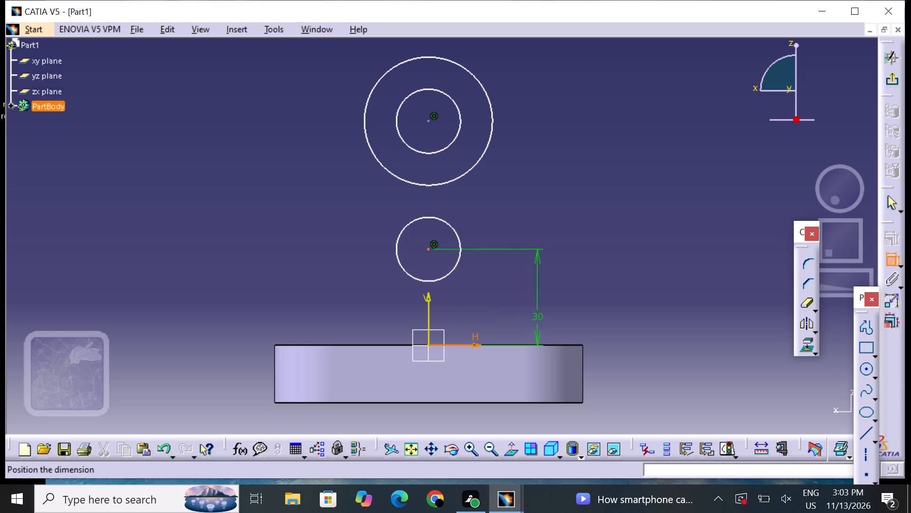
{"action": "left_click", "coordinate": [538, 311]}
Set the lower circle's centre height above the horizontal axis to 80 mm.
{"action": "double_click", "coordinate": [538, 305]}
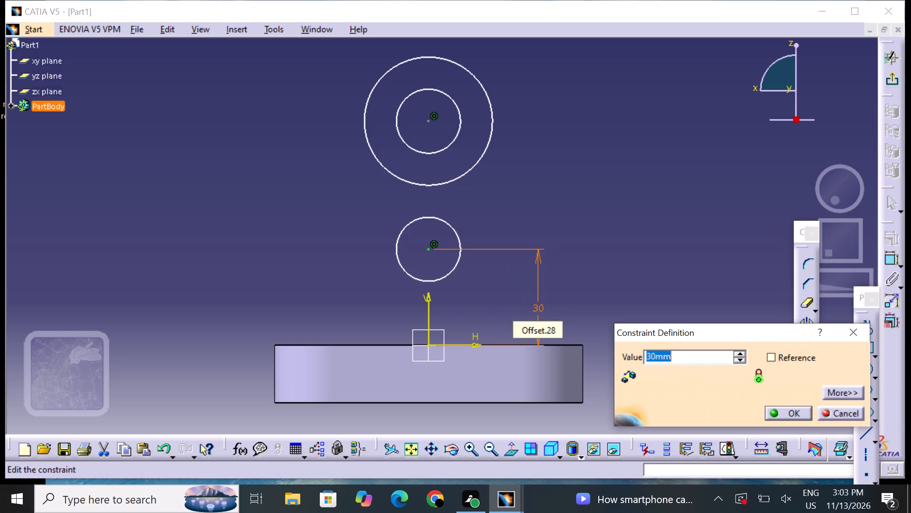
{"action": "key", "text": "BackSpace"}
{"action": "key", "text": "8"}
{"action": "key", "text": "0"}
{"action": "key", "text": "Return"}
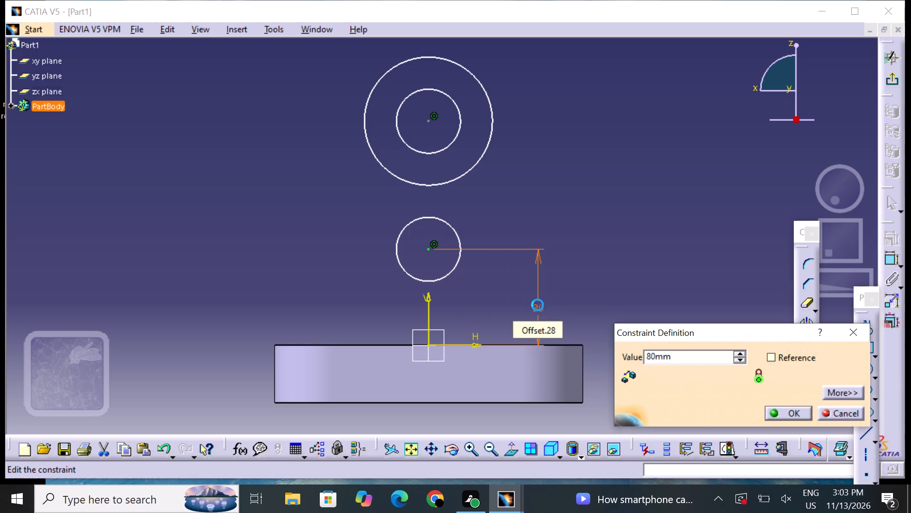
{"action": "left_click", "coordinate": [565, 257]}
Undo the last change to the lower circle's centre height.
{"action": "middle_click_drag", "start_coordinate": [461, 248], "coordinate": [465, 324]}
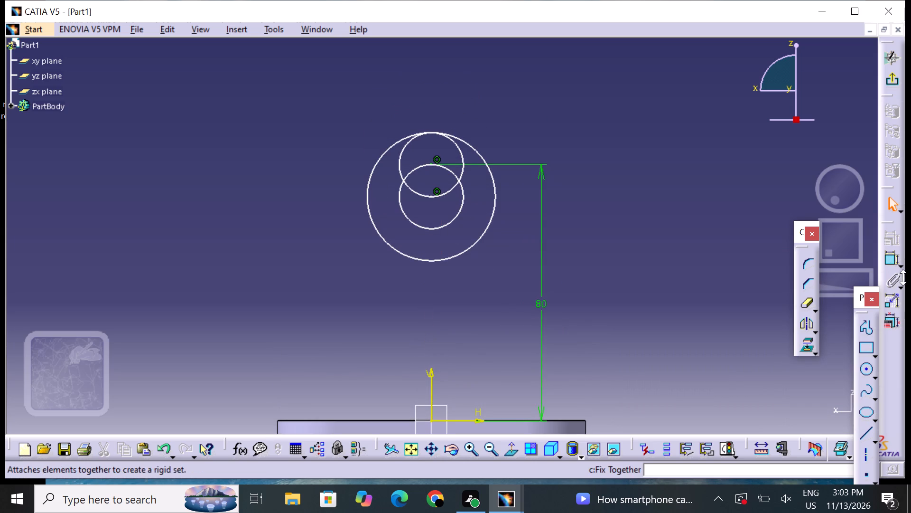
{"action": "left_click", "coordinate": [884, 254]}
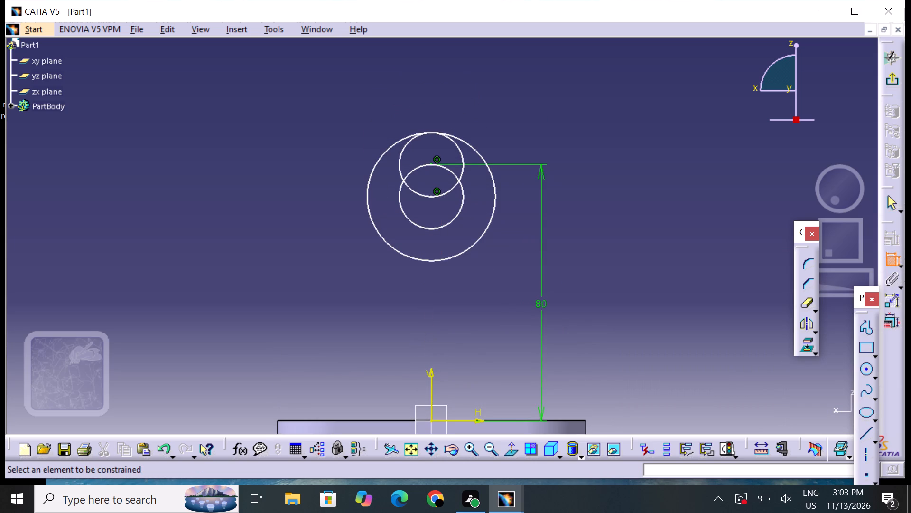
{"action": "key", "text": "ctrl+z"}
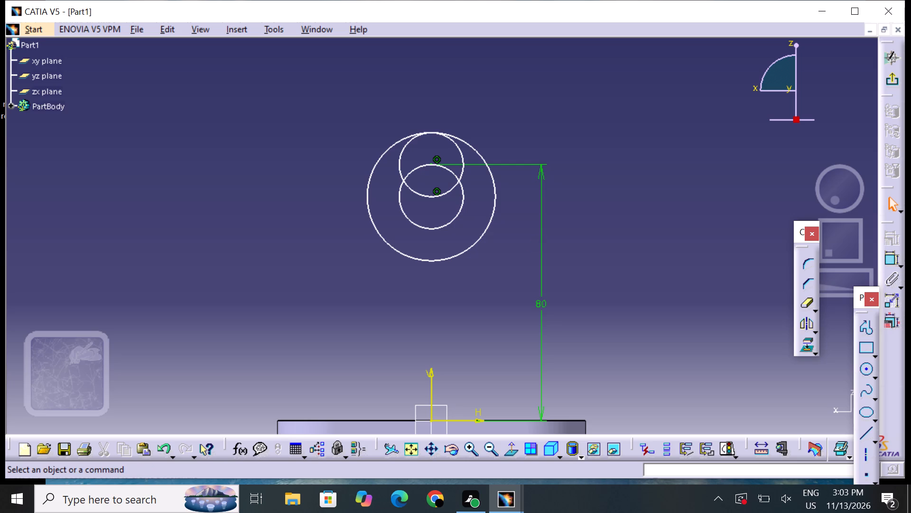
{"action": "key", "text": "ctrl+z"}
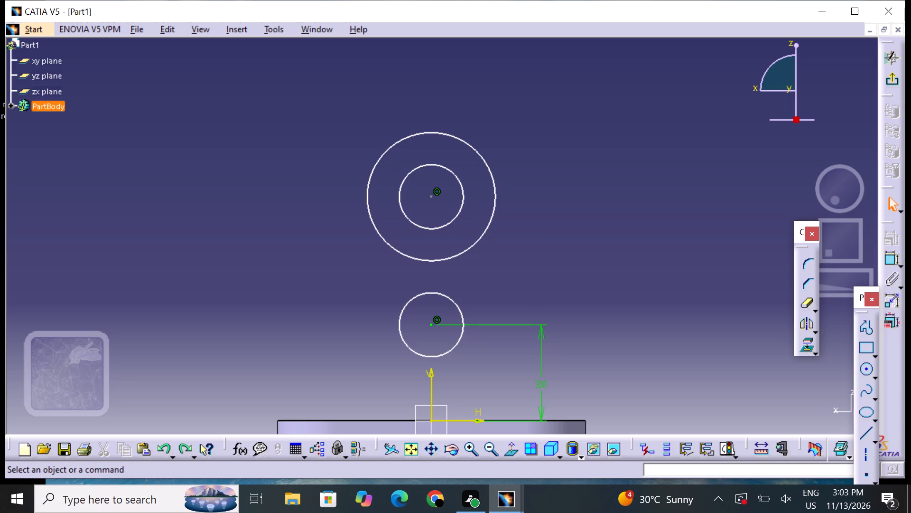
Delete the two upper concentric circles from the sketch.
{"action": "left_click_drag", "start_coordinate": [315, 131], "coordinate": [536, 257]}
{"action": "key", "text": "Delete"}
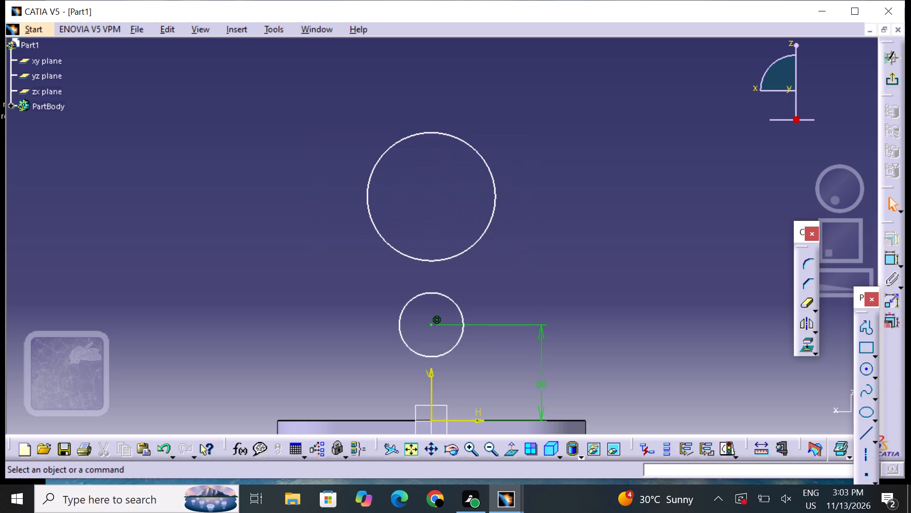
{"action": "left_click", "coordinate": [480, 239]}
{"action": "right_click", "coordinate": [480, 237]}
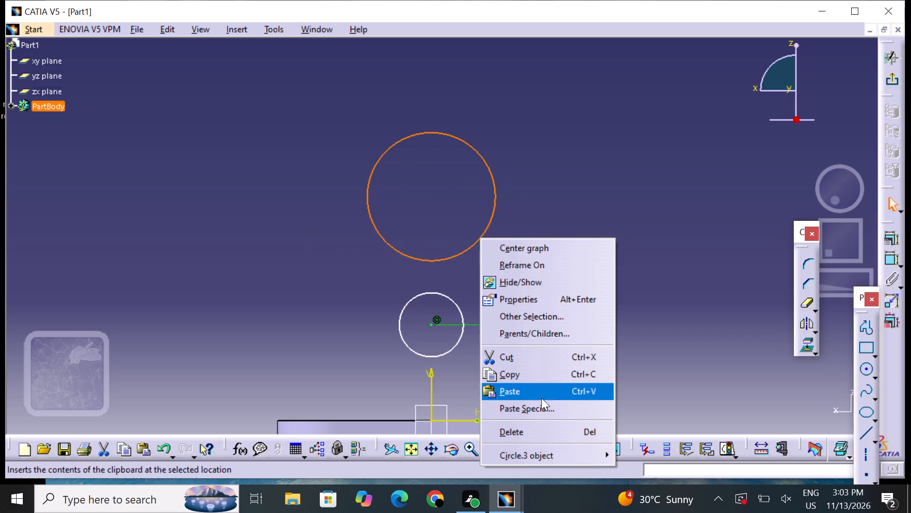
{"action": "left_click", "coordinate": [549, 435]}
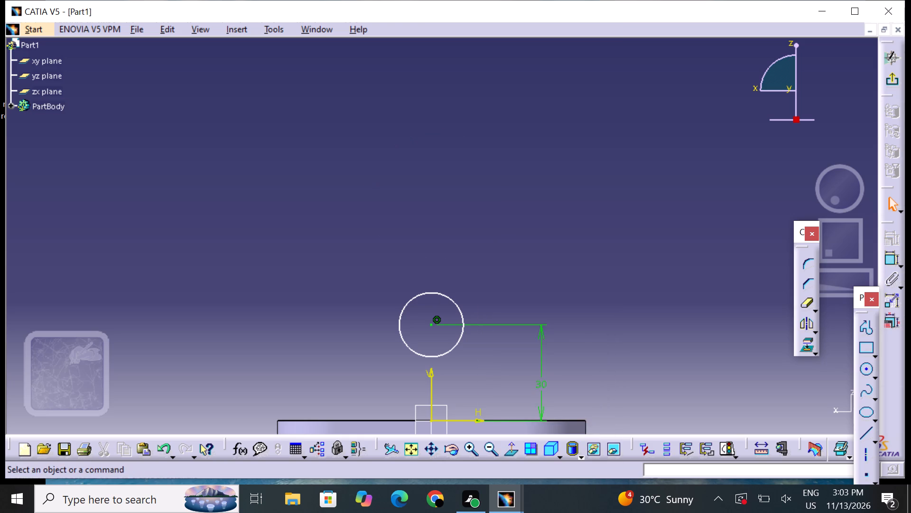
Set the remaining circle's centre height above the horizontal axis to 80 mm.
{"action": "double_click", "coordinate": [543, 383]}
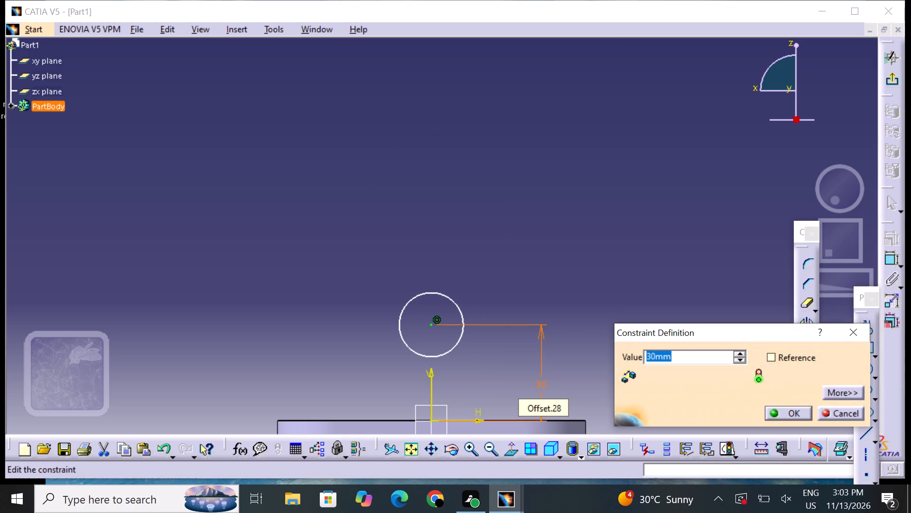
{"action": "key", "text": "BackSpace"}
{"action": "type", "text": "80"}
{"action": "key", "text": "Return"}
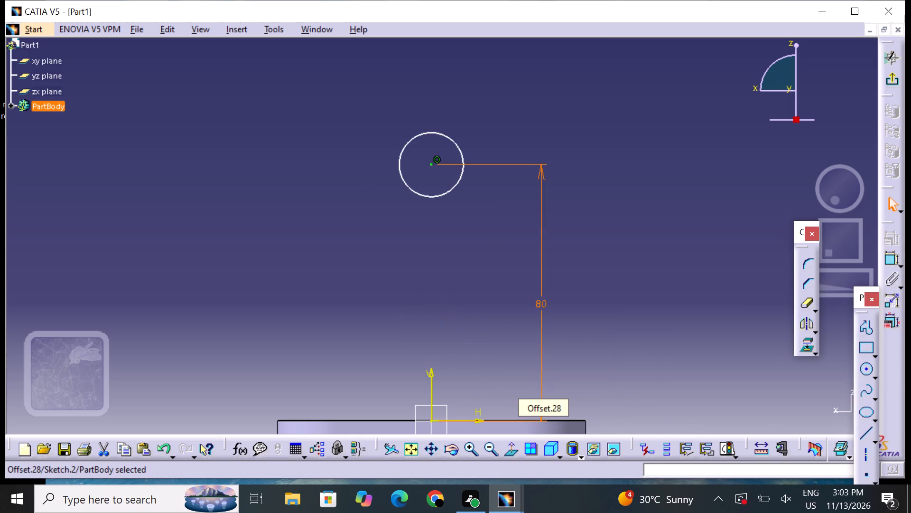
{"action": "left_click", "coordinate": [593, 309]}
Draw two concentric circles on the vertical axis, centred about 60 mm above the existing circle's centre.
{"action": "middle_click_drag", "start_coordinate": [435, 181], "coordinate": [435, 181]}
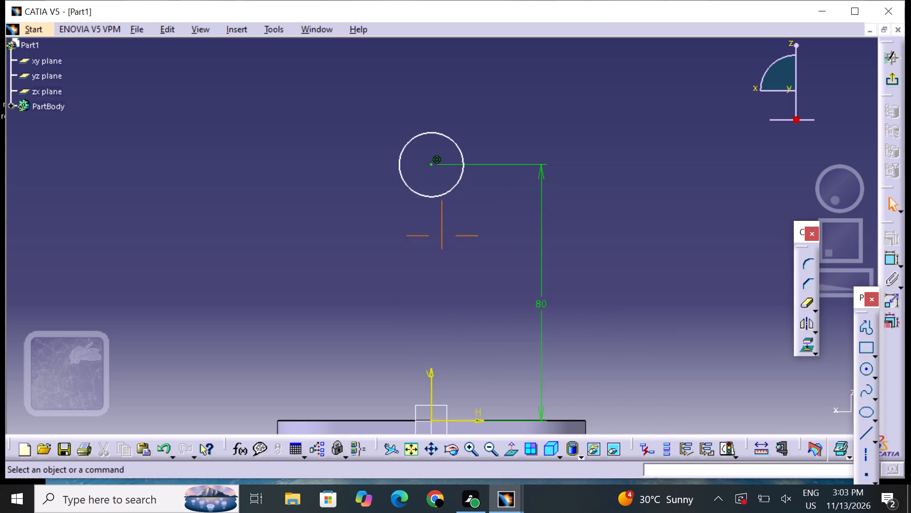
{"action": "middle_click_drag", "start_coordinate": [435, 181], "coordinate": [455, 270]}
{"action": "left_click", "coordinate": [493, 446]}
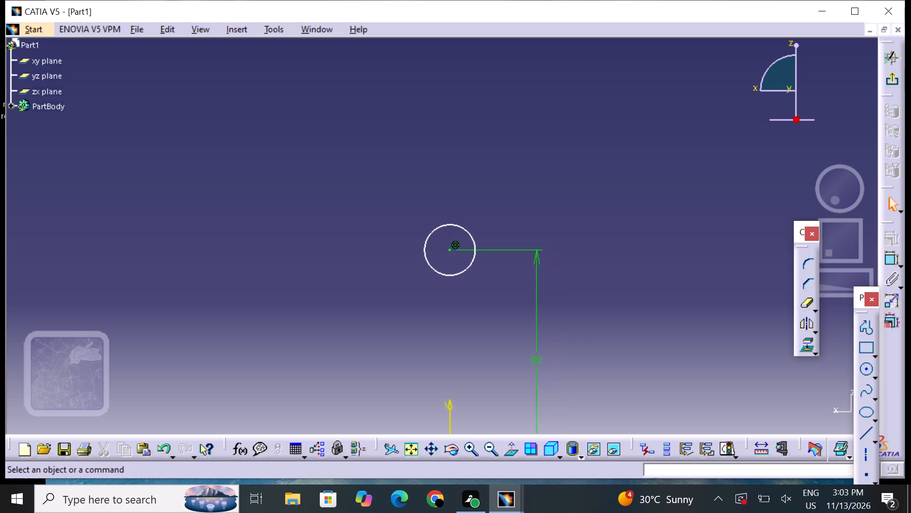
{"action": "middle_click_drag", "start_coordinate": [480, 200], "coordinate": [486, 228]}
{"action": "left_click", "coordinate": [861, 370]}
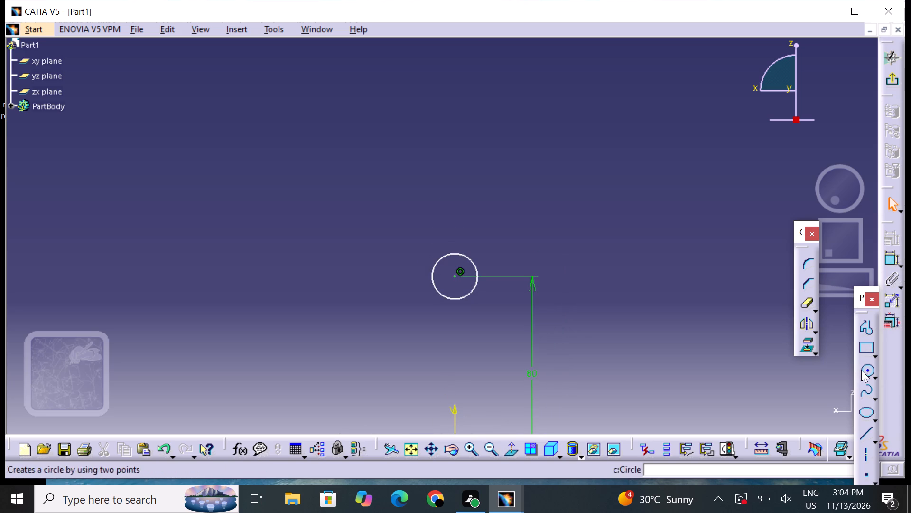
{"action": "left_click", "coordinate": [454, 135]}
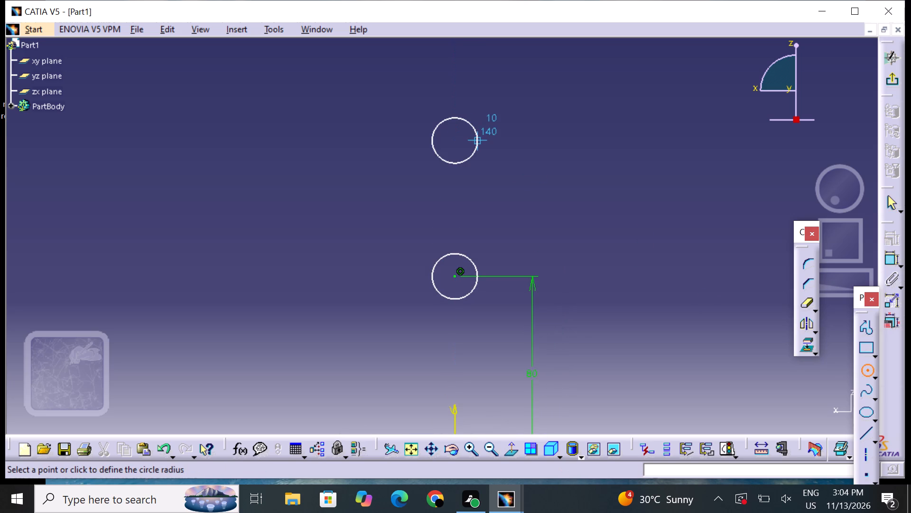
{"action": "left_click", "coordinate": [488, 153]}
{"action": "left_click", "coordinate": [553, 198]}
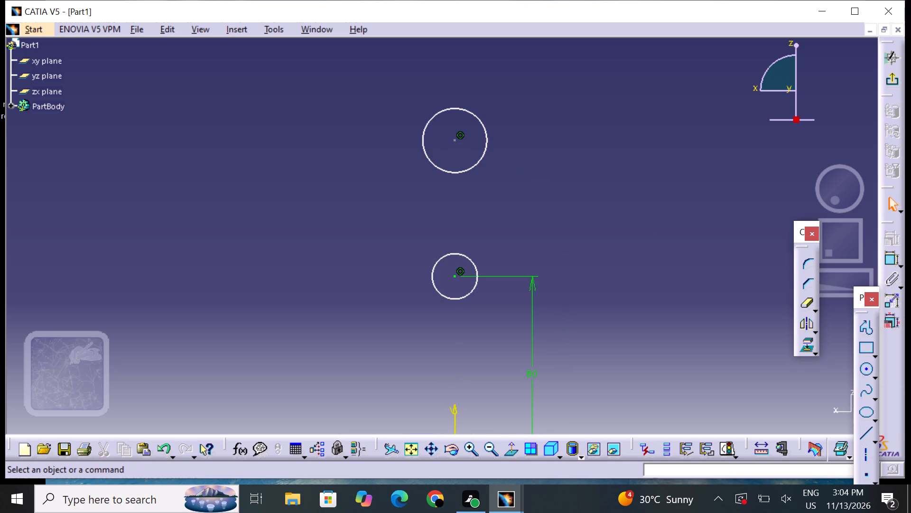
{"action": "left_click", "coordinate": [862, 363]}
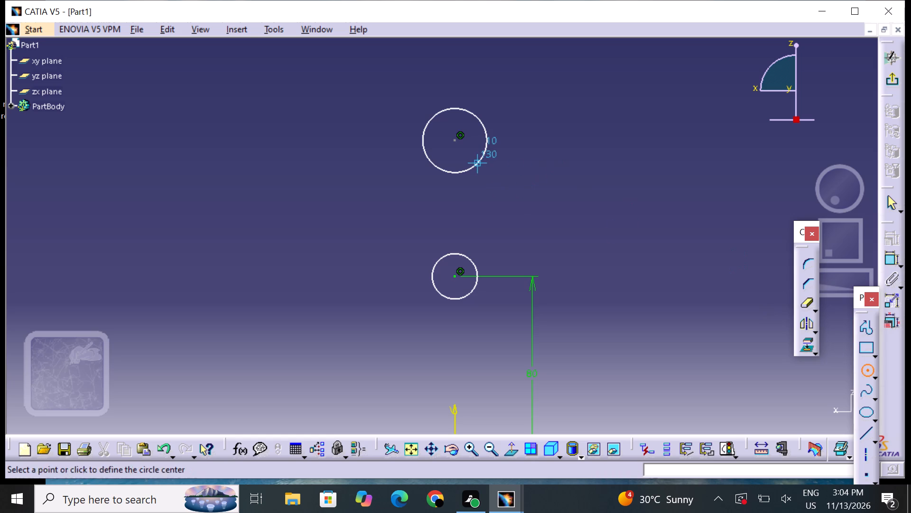
{"action": "left_click", "coordinate": [460, 147]}
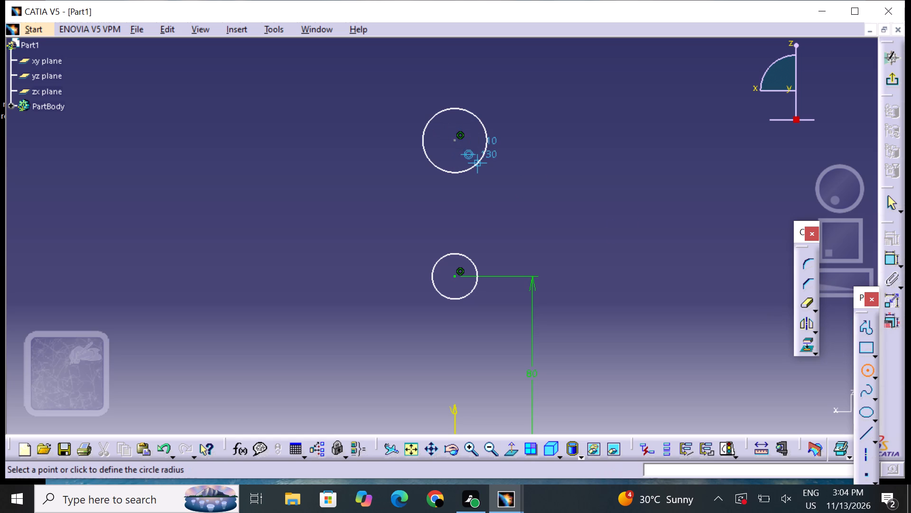
{"action": "left_click", "coordinate": [504, 162]}
{"action": "left_click", "coordinate": [550, 189]}
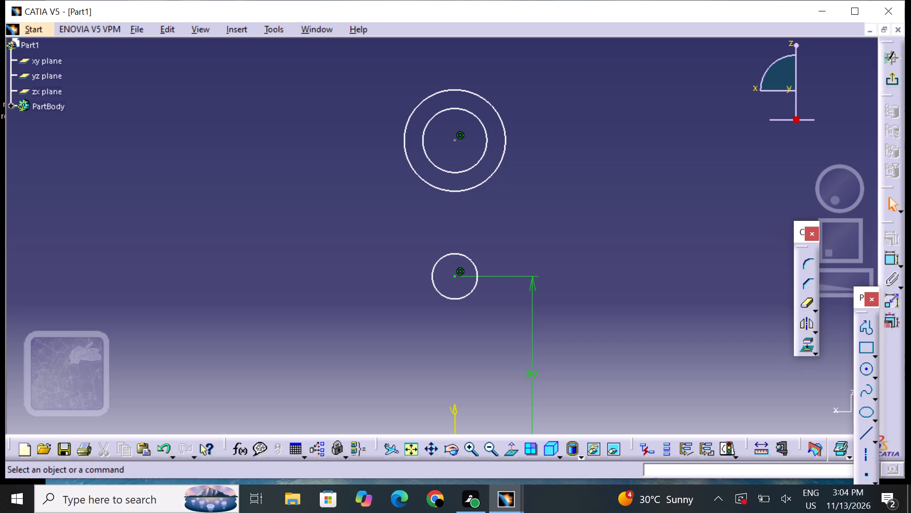
Dimension the vertical distance between the concentric circles' centre and the lower circle's centre.
{"action": "left_click", "coordinate": [889, 257]}
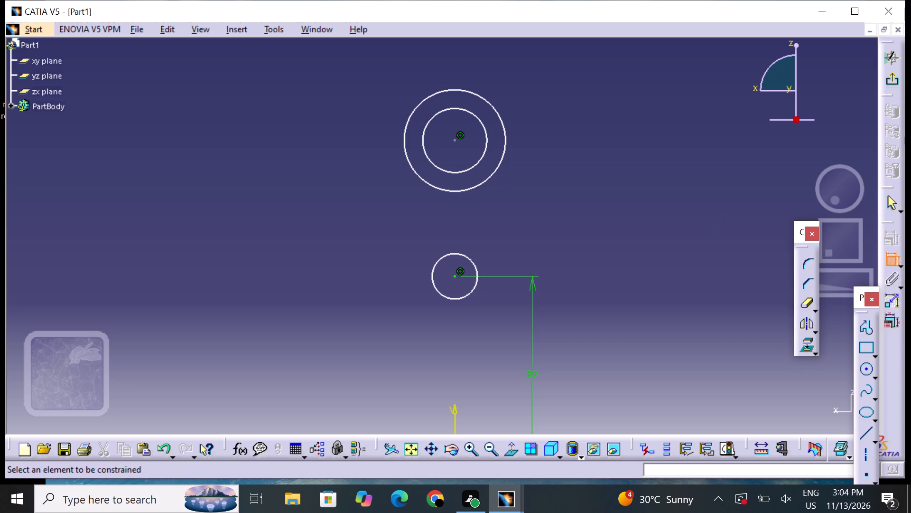
{"action": "left_click", "coordinate": [455, 139]}
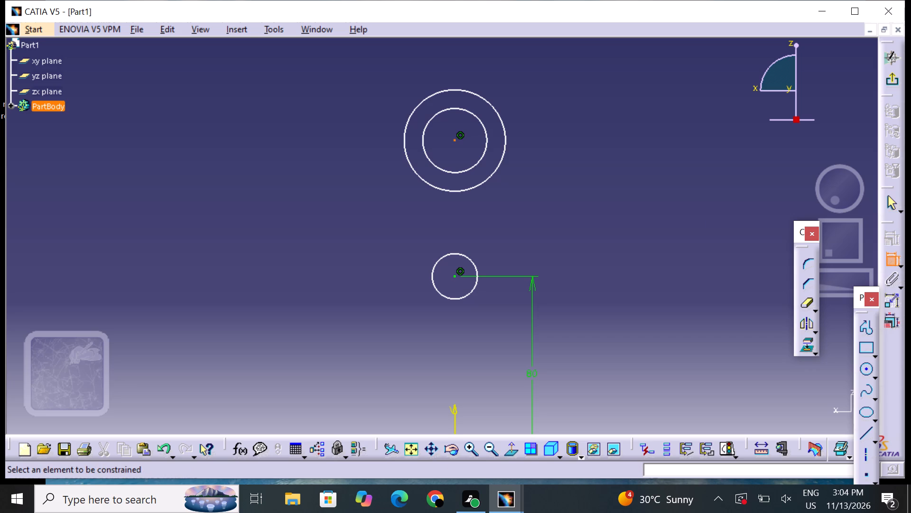
{"action": "left_click", "coordinate": [451, 270]}
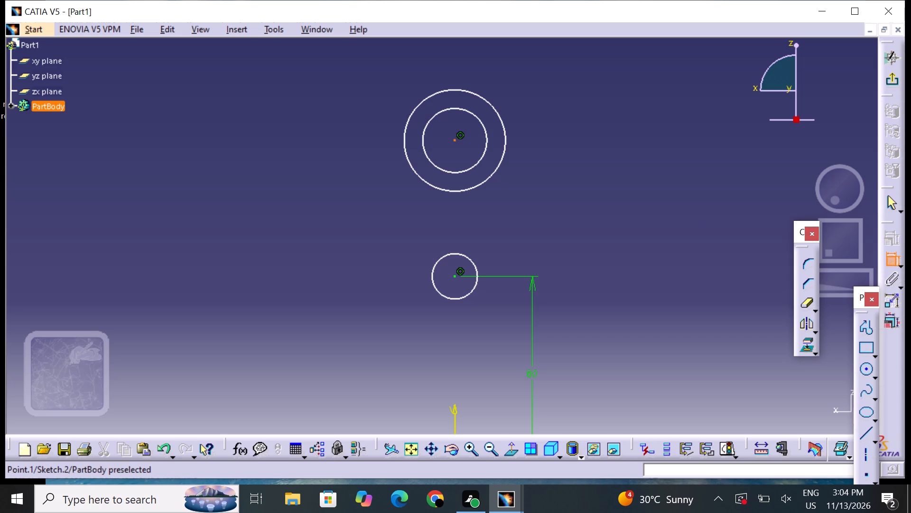
{"action": "left_click", "coordinate": [456, 276]}
{"action": "left_click", "coordinate": [529, 222]}
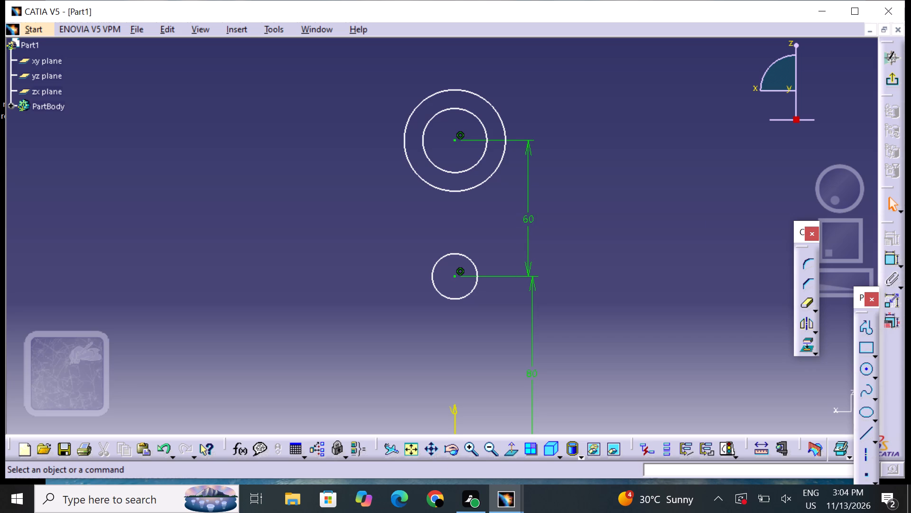
{"action": "left_click", "coordinate": [555, 222]}
Dimension the lower circle's diameter.
{"action": "left_click", "coordinate": [890, 264]}
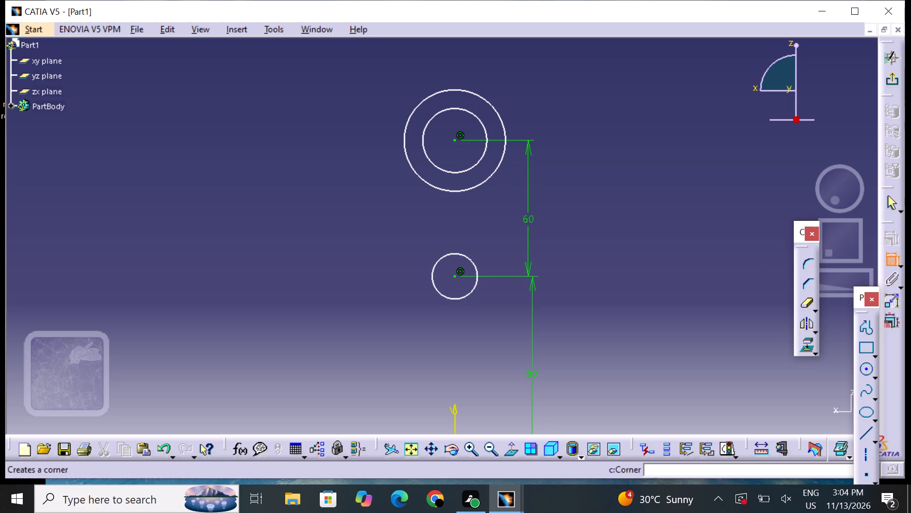
{"action": "left_click", "coordinate": [475, 267]}
{"action": "left_click", "coordinate": [584, 245]}
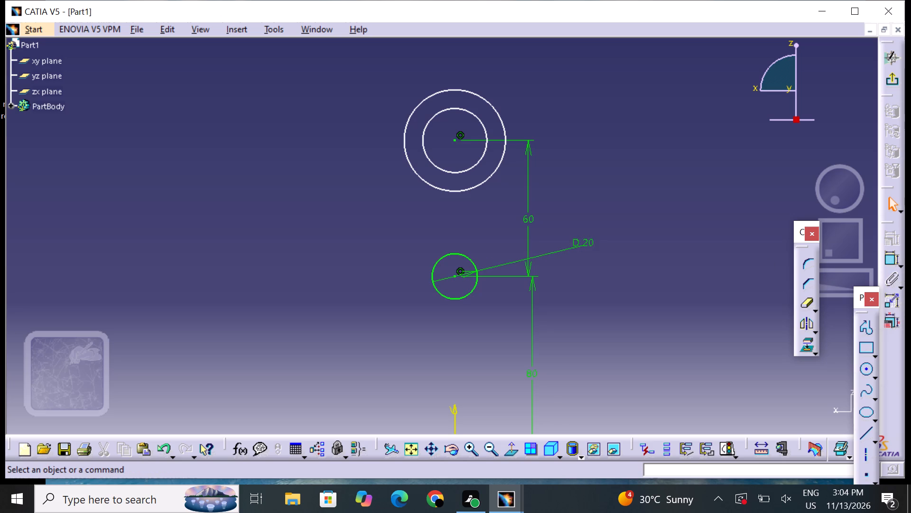
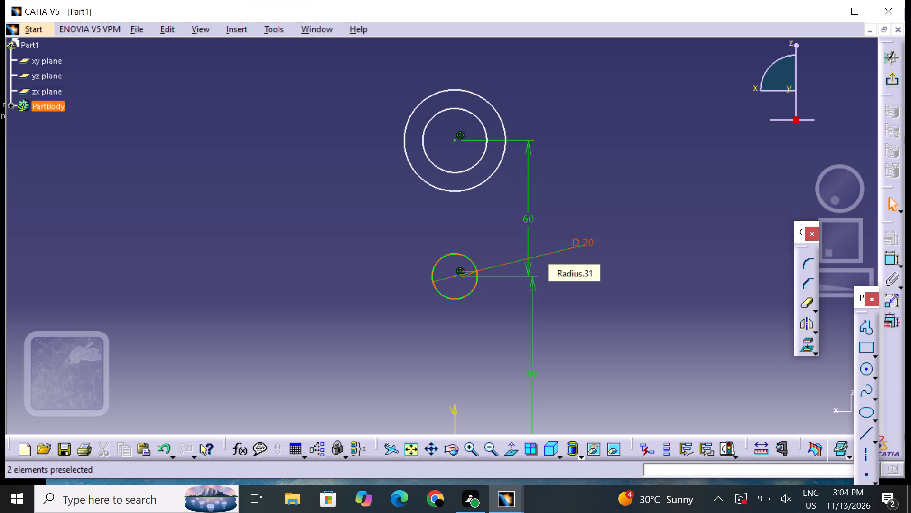
Switch the lower circle's diameter dimension to a radius and set it to 35 mm.
{"action": "left_click", "coordinate": [588, 244]}
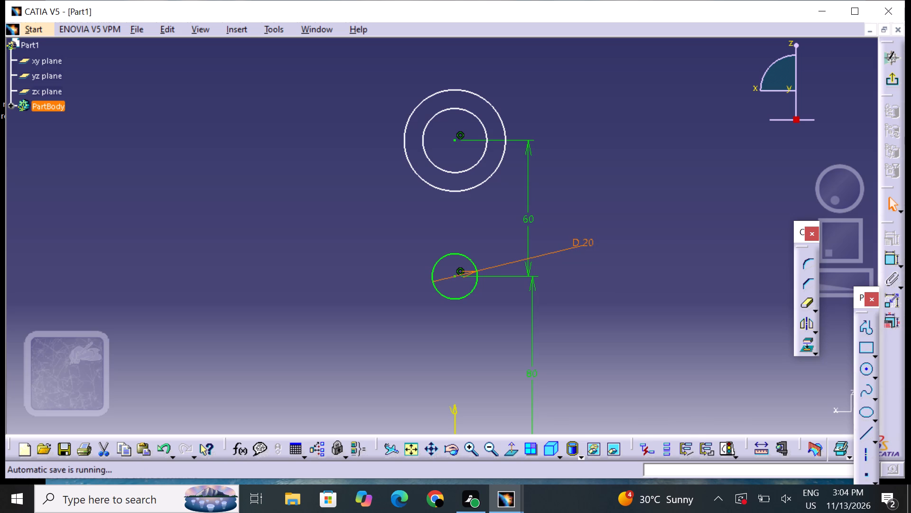
{"action": "right_click", "coordinate": [587, 244]}
{"action": "left_click", "coordinate": [581, 266]}
{"action": "double_click", "coordinate": [581, 244]}
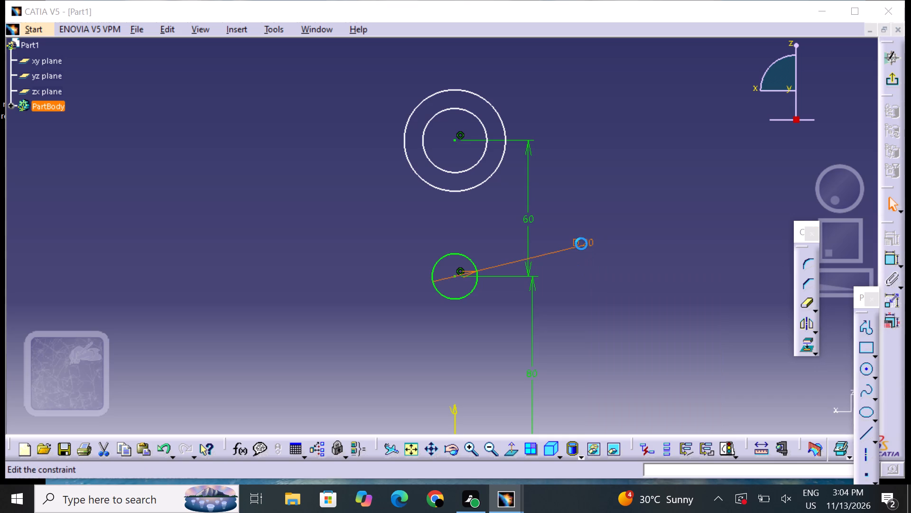
{"action": "left_click", "coordinate": [691, 367]}
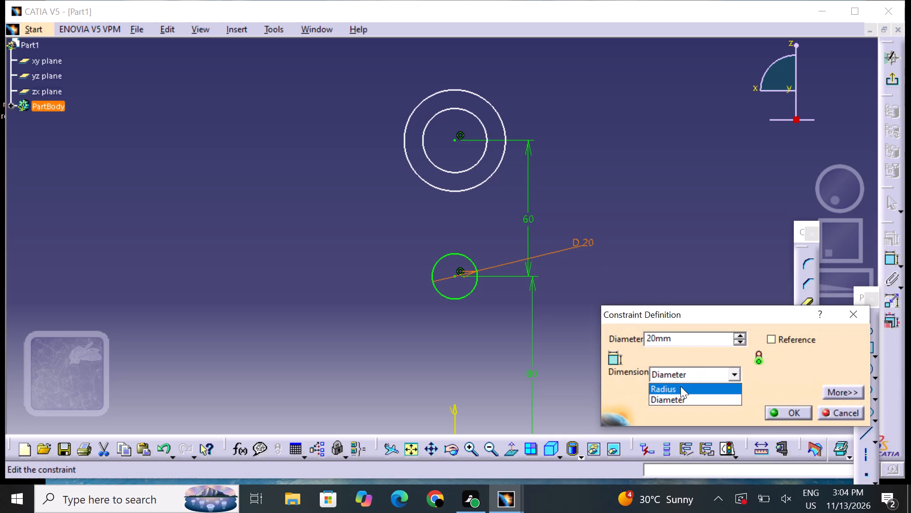
{"action": "left_click", "coordinate": [680, 386]}
{"action": "left_click", "coordinate": [677, 341]}
{"action": "key", "text": "BackSpace"}
{"action": "key", "text": "BackSpace"}
{"action": "key", "text": "BackSpace"}
{"action": "key", "text": "BackSpace"}
{"action": "key", "text": "BackSpace"}
{"action": "key", "text": "BackSpace"}
{"action": "key", "text": "BackSpace"}
{"action": "key", "text": "BackSpace"}
{"action": "key", "text": "BackSpace"}
{"action": "key", "text": "BackSpace"}
{"action": "key", "text": "BackSpace"}
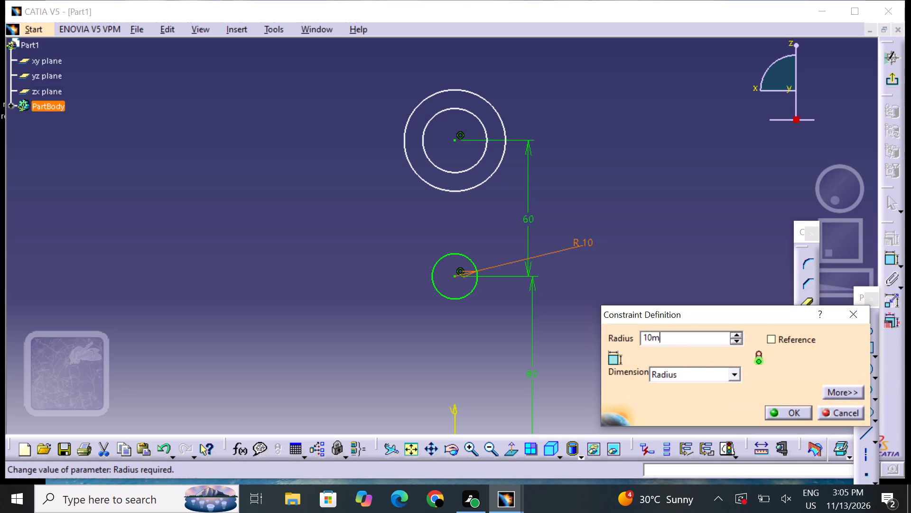
{"action": "type", "text": "35"}
{"action": "key", "text": "Return"}
{"action": "left_click", "coordinate": [670, 321]}
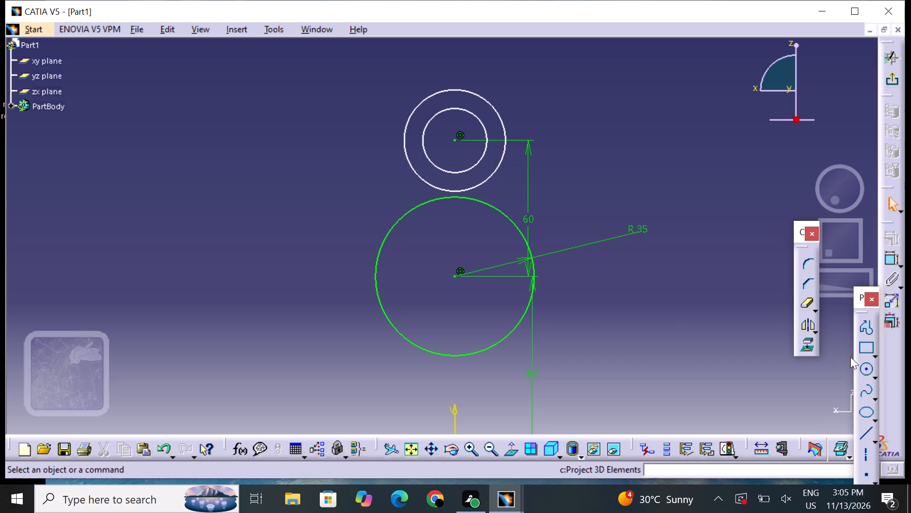
Dimension the radii of the upper outer and inner concentric circles.
{"action": "left_click", "coordinate": [886, 262]}
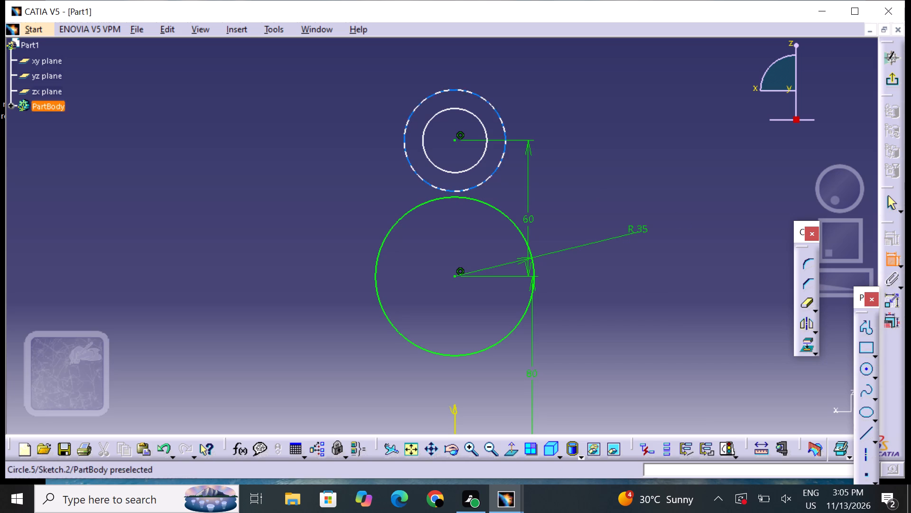
{"action": "left_click", "coordinate": [503, 122]}
{"action": "left_click", "coordinate": [551, 93]}
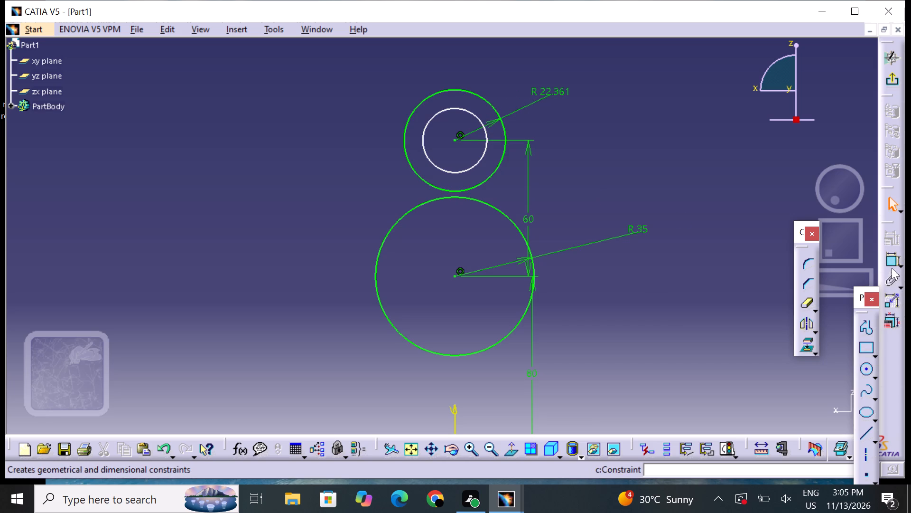
{"action": "left_click", "coordinate": [891, 261]}
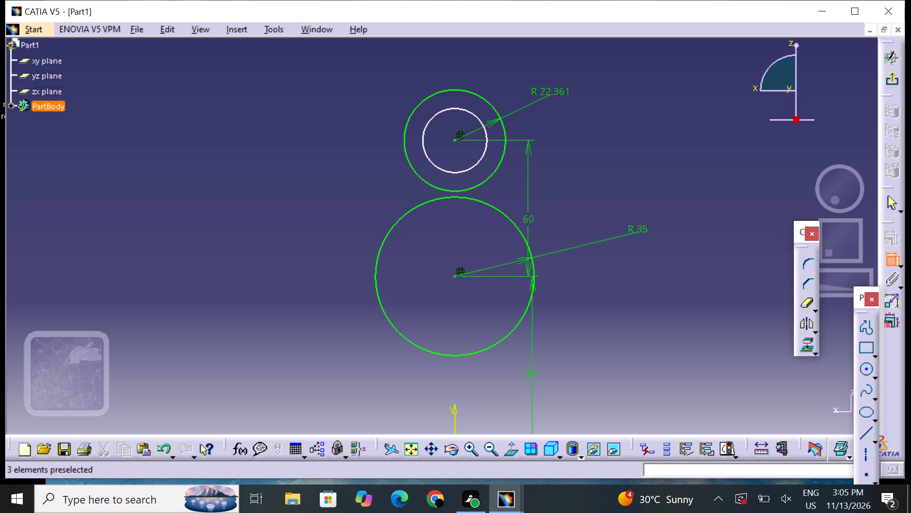
{"action": "left_click", "coordinate": [486, 135]}
{"action": "left_click", "coordinate": [558, 116]}
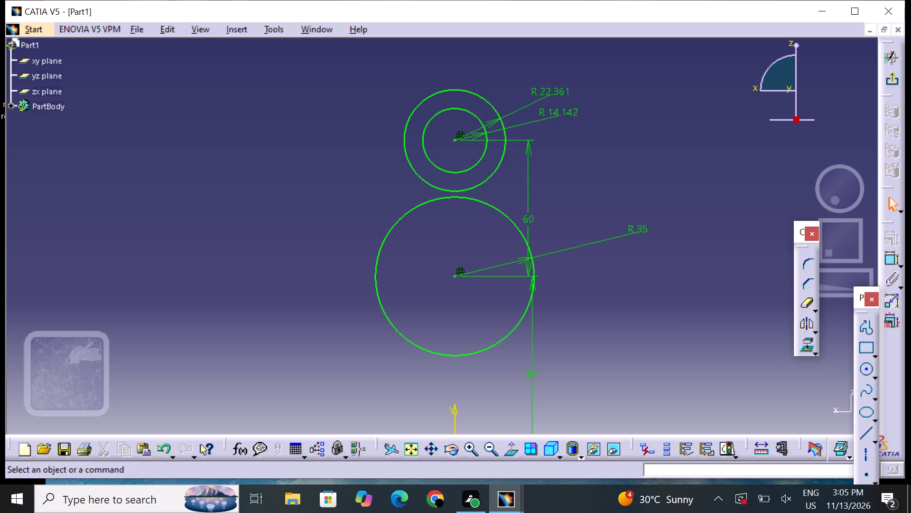
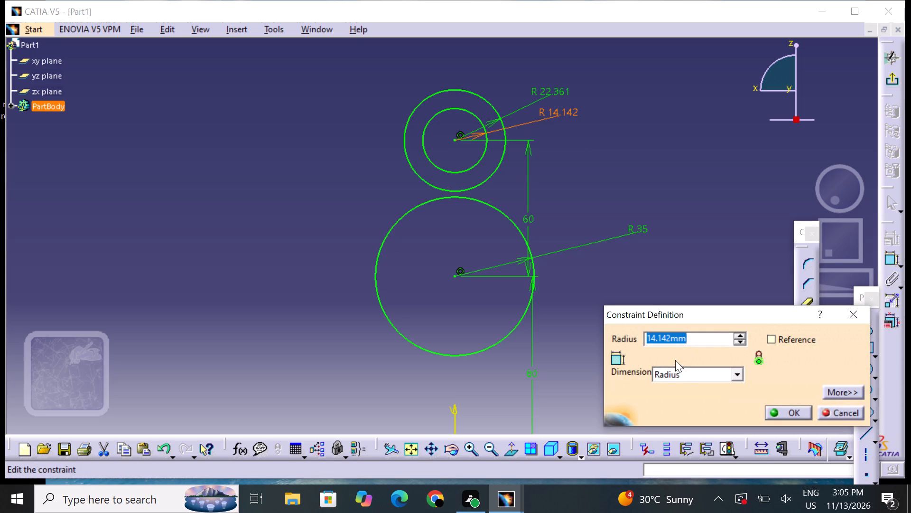
Switch the upper inner circle's radius dimension to a diameter and set it to 18 mm.
{"action": "left_click", "coordinate": [678, 378]}
{"action": "left_click", "coordinate": [687, 401]}
{"action": "left_click", "coordinate": [696, 336]}
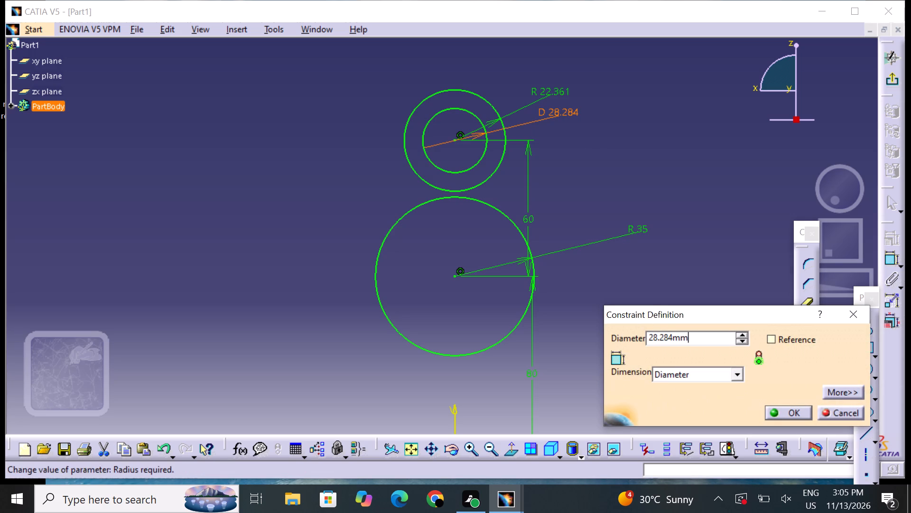
{"action": "key", "text": "BackSpace"}
{"action": "key", "text": "BackSpace"}
{"action": "key", "text": "BackSpace"}
{"action": "key", "text": "BackSpace"}
{"action": "key", "text": "BackSpace"}
{"action": "key", "text": "BackSpace"}
{"action": "key", "text": "BackSpace"}
{"action": "key", "text": "BackSpace"}
{"action": "key", "text": "BackSpace"}
{"action": "key", "text": "BackSpace"}
{"action": "key", "text": "BackSpace"}
{"action": "key", "text": "BackSpace"}
{"action": "key", "text": "BackSpace"}
{"action": "key", "text": "BackSpace"}
{"action": "key", "text": "BackSpace"}
{"action": "key", "text": "BackSpace"}
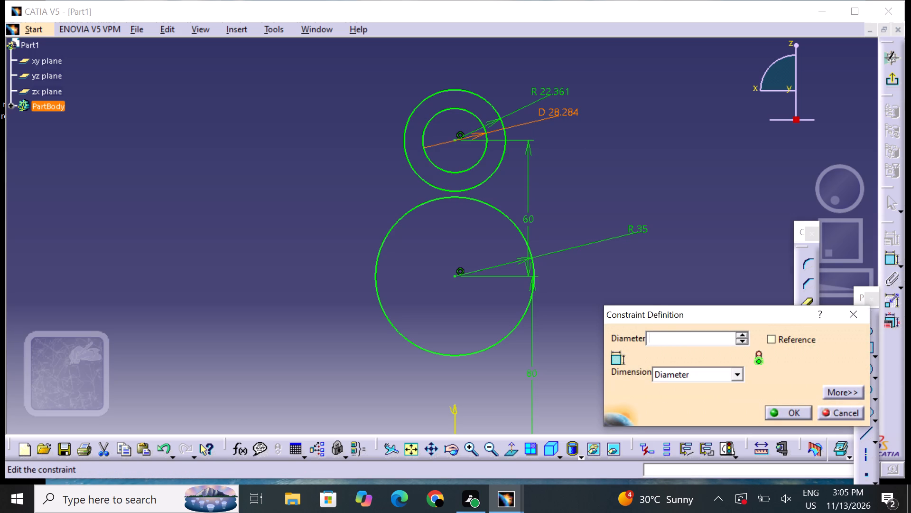
{"action": "key", "text": "1"}
{"action": "key", "text": "8"}
{"action": "key", "text": "Return"}
{"action": "left_click", "coordinate": [683, 323]}
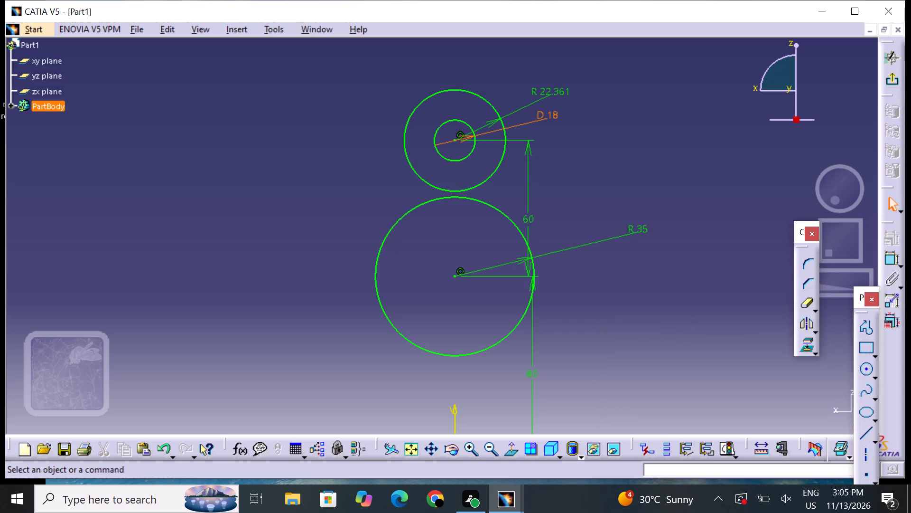
Open the upper outer circle's radius dimension for editing and activate its value.
{"action": "double_click", "coordinate": [558, 92]}
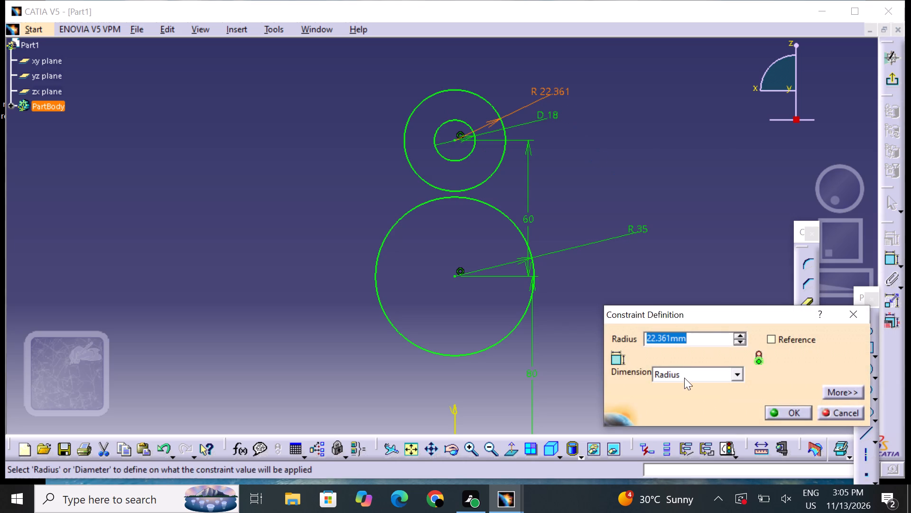
{"action": "left_click_drag", "start_coordinate": [686, 374], "coordinate": [688, 378]}
{"action": "left_click_drag", "start_coordinate": [693, 399], "coordinate": [695, 389]}
{"action": "left_click", "coordinate": [698, 342]}
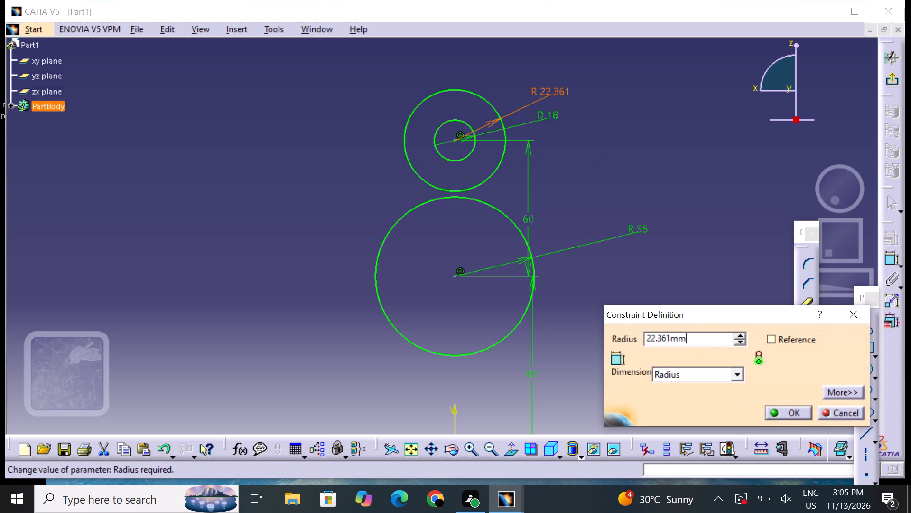
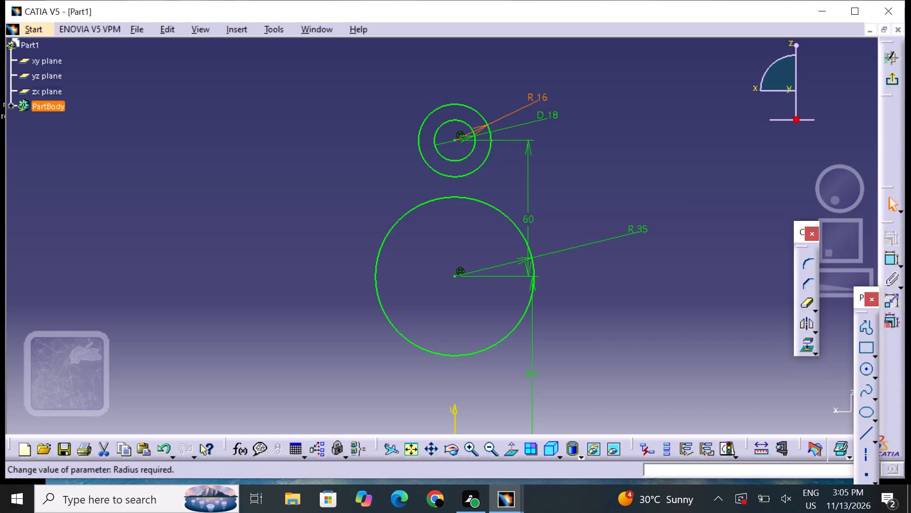
Project the base plate's straight rear top edge onto the sketch plane as a sketch line.
{"action": "left_click", "coordinate": [685, 335]}
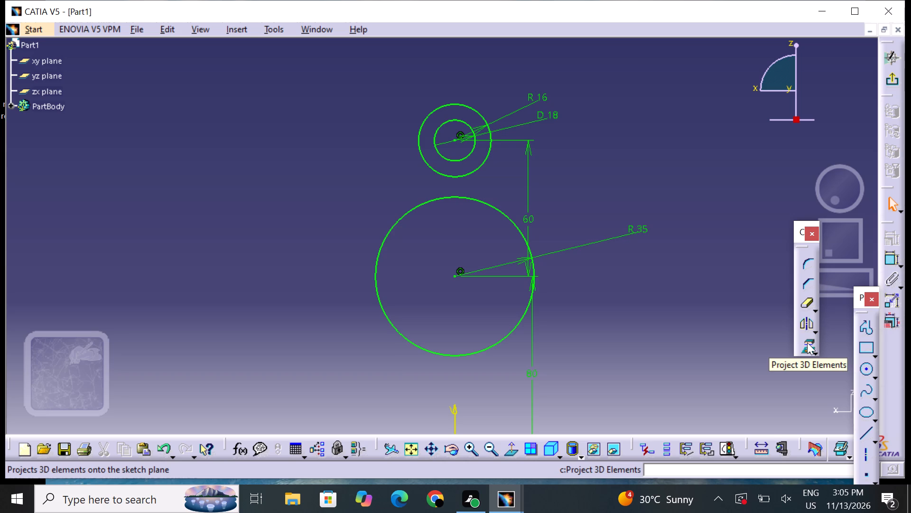
{"action": "left_click", "coordinate": [497, 443]}
{"action": "middle_click_drag", "start_coordinate": [516, 358], "coordinate": [528, 339]}
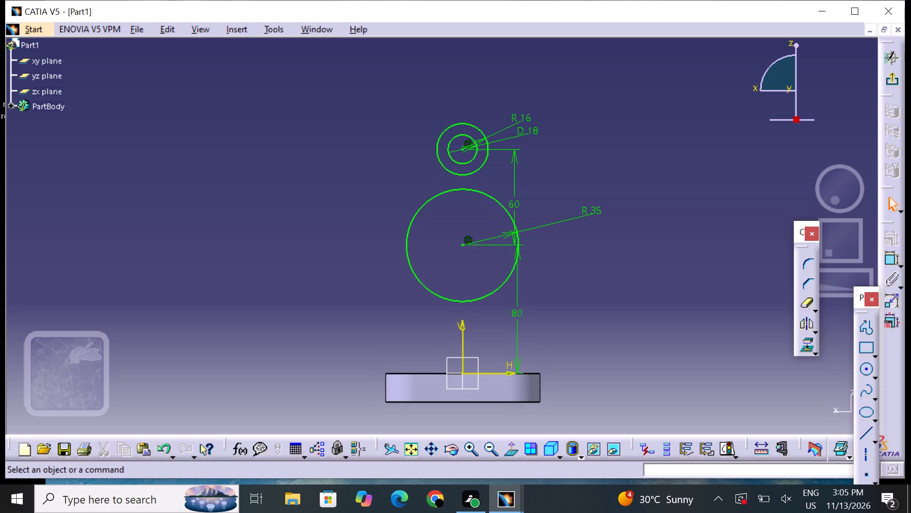
{"action": "middle_click_drag", "start_coordinate": [403, 161], "coordinate": [405, 222]}
{"action": "right_click_drag", "start_coordinate": [403, 161], "coordinate": [405, 222]}
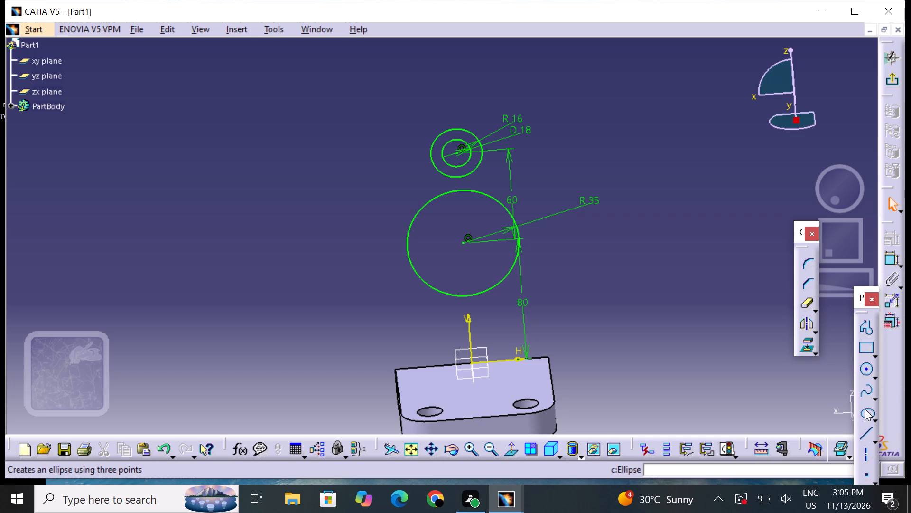
{"action": "left_click", "coordinate": [808, 348]}
{"action": "left_click", "coordinate": [540, 355]}
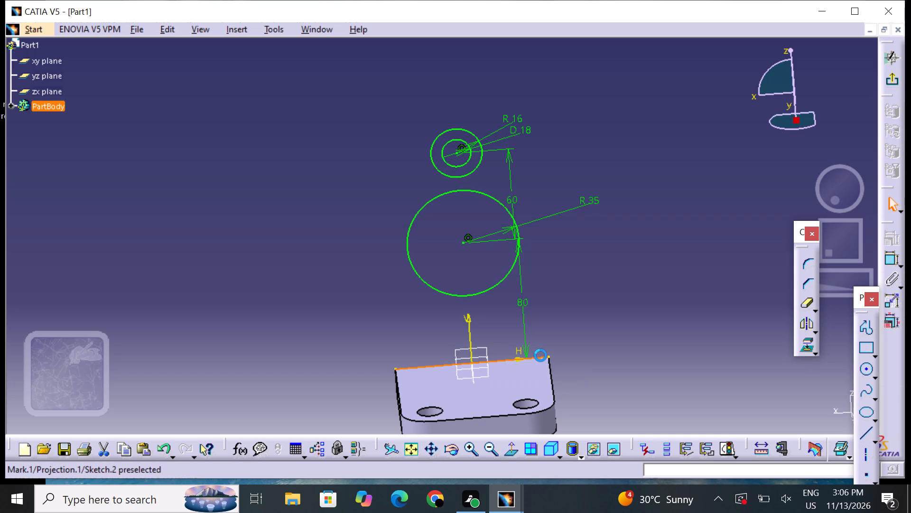
{"action": "left_click", "coordinate": [589, 356]}
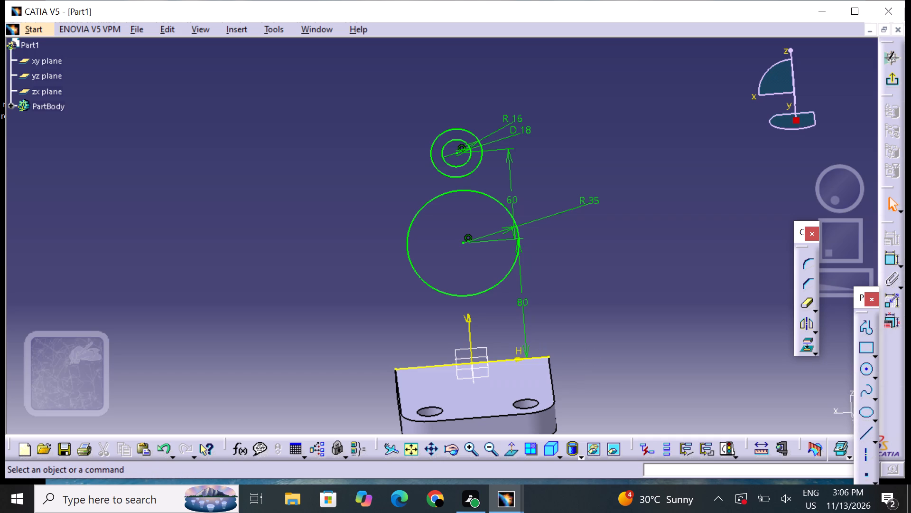
Examine the projected edge and the circle sketch against the base plate from several angles.
{"action": "middle_click_drag", "start_coordinate": [591, 327], "coordinate": [585, 350]}
{"action": "right_click_drag", "start_coordinate": [589, 331], "coordinate": [585, 350]}
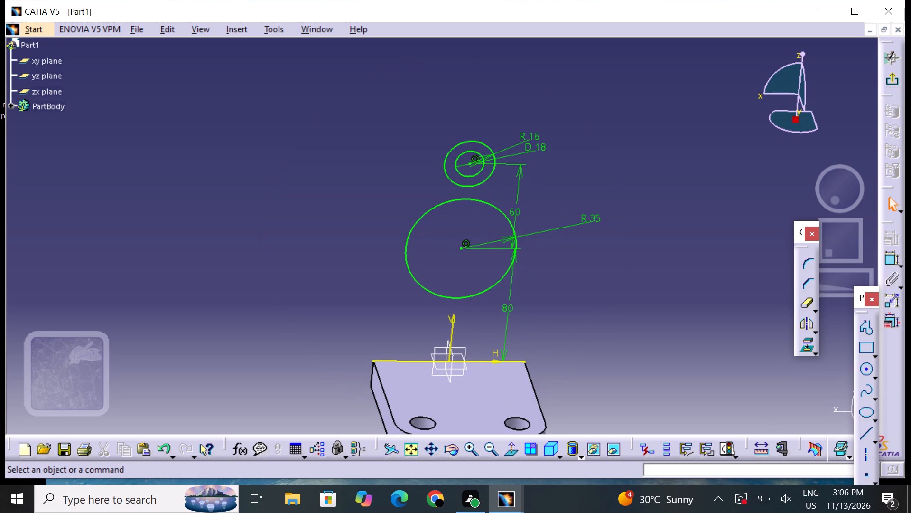
{"action": "middle_click_drag", "start_coordinate": [363, 285], "coordinate": [368, 249]}
{"action": "right_click_drag", "start_coordinate": [363, 285], "coordinate": [368, 249]}
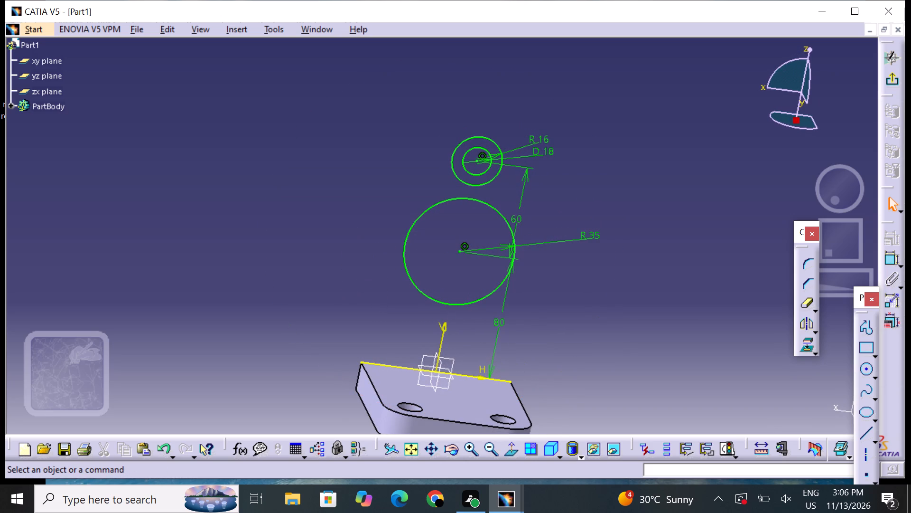
{"action": "middle_click_drag", "start_coordinate": [612, 297], "coordinate": [577, 275]}
{"action": "right_click_drag", "start_coordinate": [612, 297], "coordinate": [577, 275]}
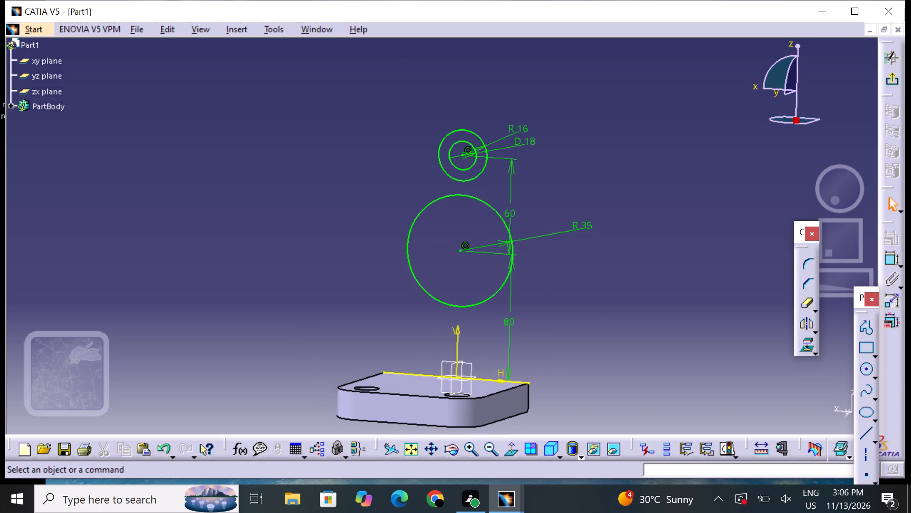
{"action": "middle_click_drag", "start_coordinate": [557, 371], "coordinate": [572, 350]}
{"action": "right_click_drag", "start_coordinate": [558, 370], "coordinate": [572, 350]}
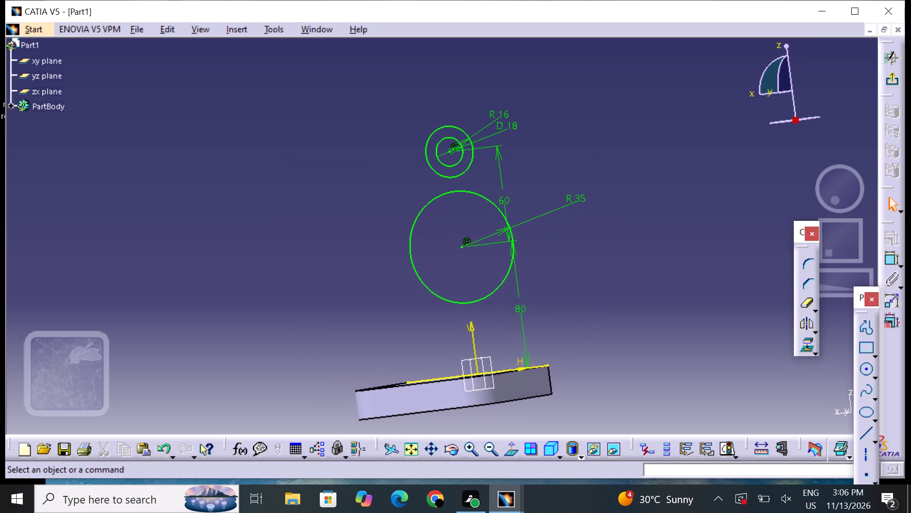
{"action": "middle_click_drag", "start_coordinate": [325, 247], "coordinate": [380, 244]}
{"action": "right_click_drag", "start_coordinate": [332, 247], "coordinate": [380, 244]}
{"action": "middle_click_drag", "start_coordinate": [430, 382], "coordinate": [431, 382]}
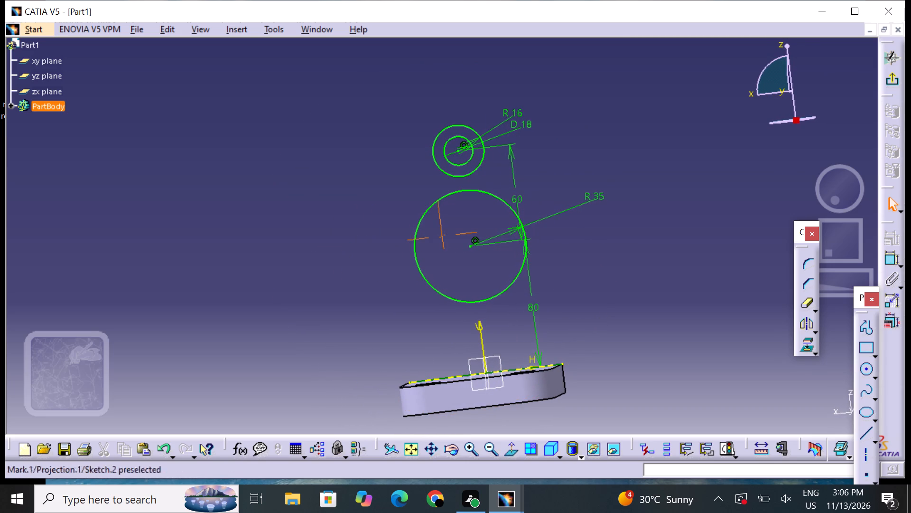
{"action": "middle_click_drag", "start_coordinate": [431, 382], "coordinate": [428, 371]}
{"action": "right_click_drag", "start_coordinate": [431, 381], "coordinate": [428, 371]}
{"action": "middle_click_drag", "start_coordinate": [592, 313], "coordinate": [590, 331]}
{"action": "right_click_drag", "start_coordinate": [592, 313], "coordinate": [590, 331]}
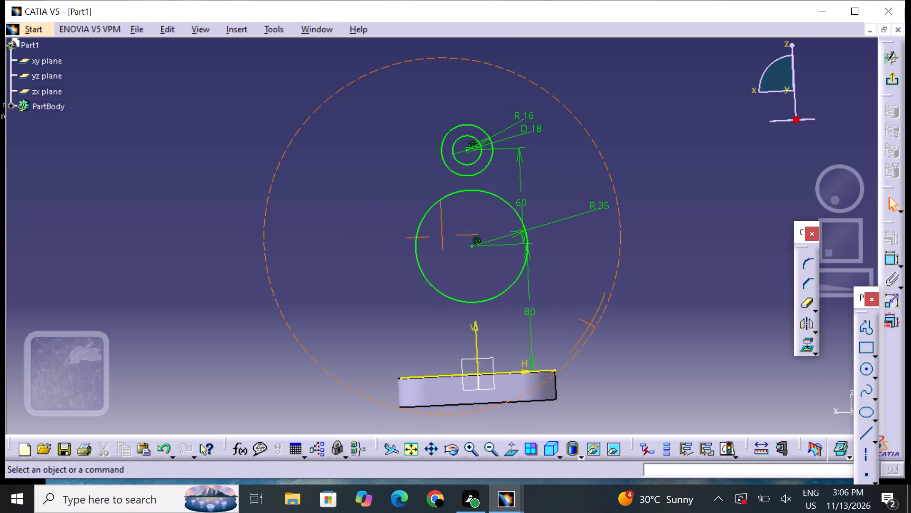
{"action": "middle_click_drag", "start_coordinate": [590, 331], "coordinate": [592, 338]}
{"action": "right_click_drag", "start_coordinate": [590, 331], "coordinate": [592, 338]}
{"action": "middle_click_drag", "start_coordinate": [513, 419], "coordinate": [490, 395]}
{"action": "right_click_drag", "start_coordinate": [508, 418], "coordinate": [490, 395]}
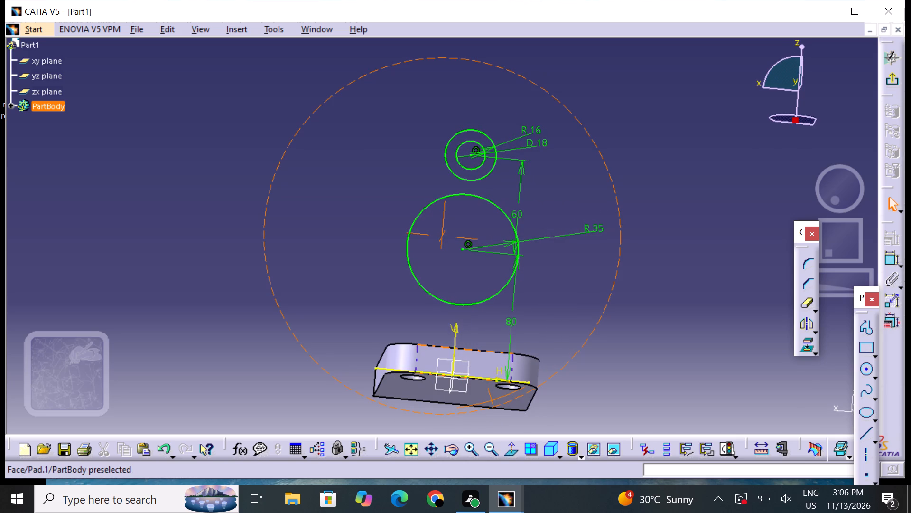
{"action": "middle_click_drag", "start_coordinate": [490, 395], "coordinate": [463, 413]}
{"action": "right_click_drag", "start_coordinate": [490, 395], "coordinate": [463, 413]}
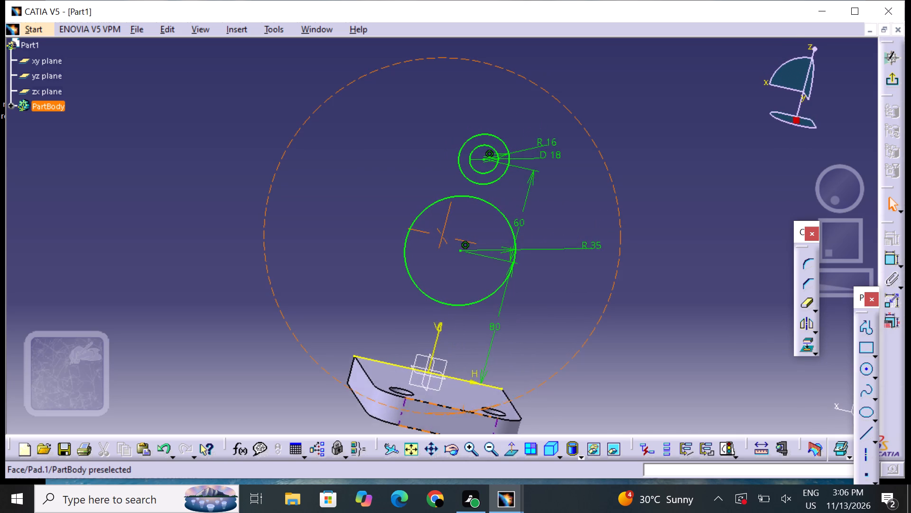
{"action": "middle_click_drag", "start_coordinate": [463, 413], "coordinate": [462, 412]}
{"action": "right_click_drag", "start_coordinate": [463, 413], "coordinate": [462, 412]}
{"action": "middle_click_drag", "start_coordinate": [558, 326], "coordinate": [560, 287]}
{"action": "middle_click_drag", "start_coordinate": [576, 263], "coordinate": [562, 260]}
{"action": "right_click_drag", "start_coordinate": [575, 263], "coordinate": [562, 260]}
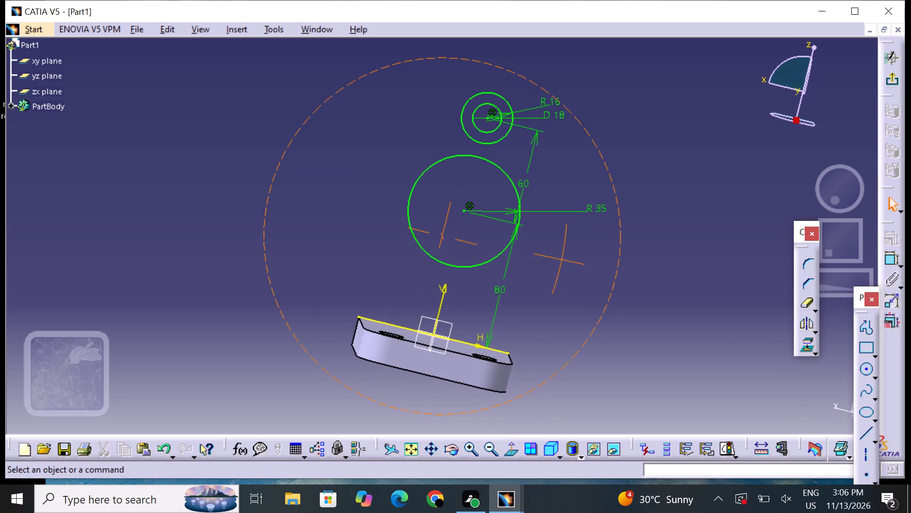
{"action": "middle_click_drag", "start_coordinate": [562, 260], "coordinate": [550, 256]}
{"action": "right_click_drag", "start_coordinate": [562, 260], "coordinate": [548, 254]}
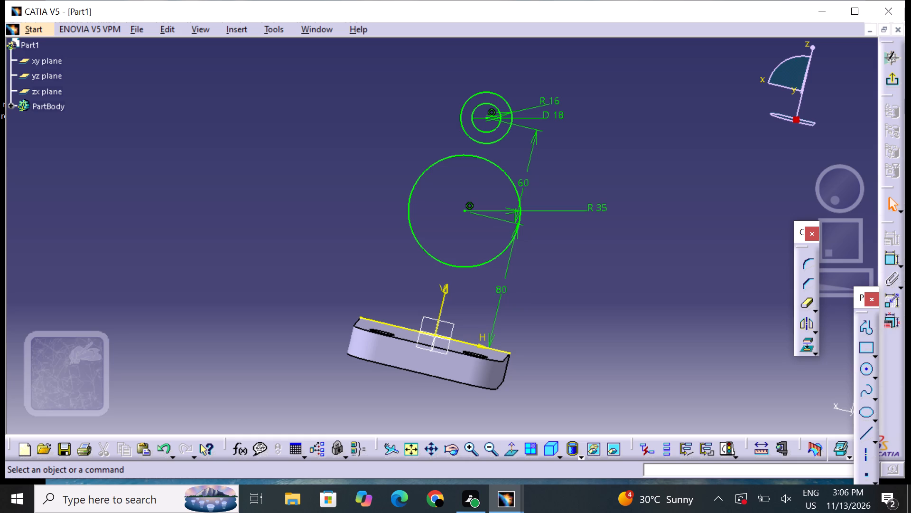
{"action": "middle_click_drag", "start_coordinate": [359, 232], "coordinate": [381, 257]}
{"action": "right_click_drag", "start_coordinate": [359, 232], "coordinate": [380, 257]}
{"action": "middle_click_drag", "start_coordinate": [614, 175], "coordinate": [588, 155]}
{"action": "right_click_drag", "start_coordinate": [614, 175], "coordinate": [588, 155]}
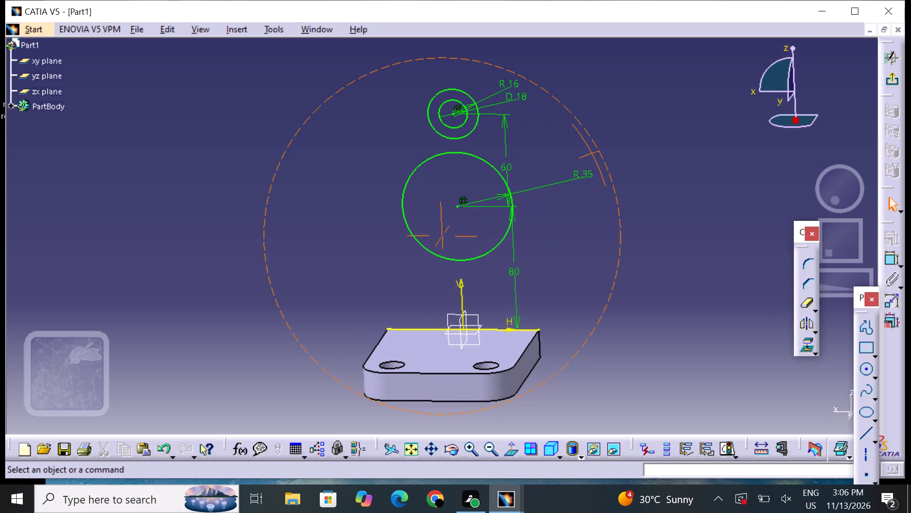
{"action": "right_click_drag", "start_coordinate": [588, 155], "coordinate": [588, 154]}
{"action": "middle_click_drag", "start_coordinate": [588, 155], "coordinate": [588, 154]}
{"action": "left_click", "coordinate": [465, 454]}
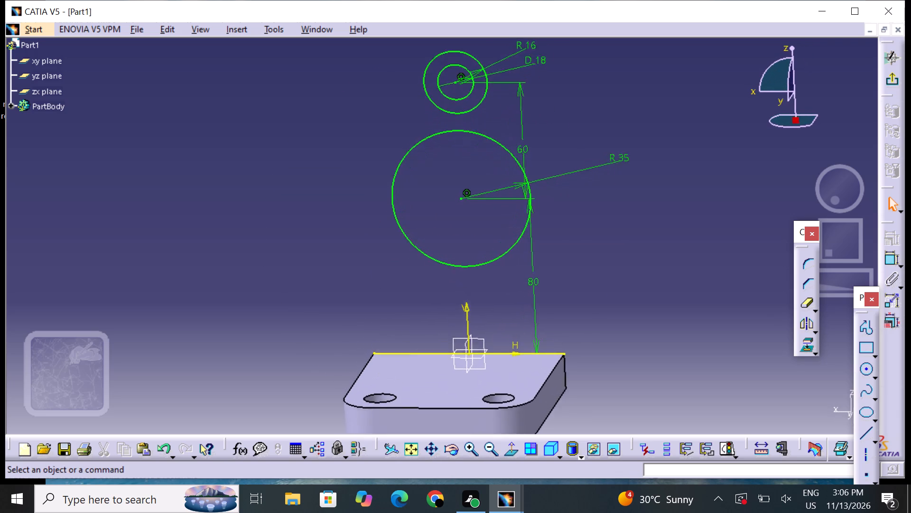
{"action": "middle_click_drag", "start_coordinate": [355, 327], "coordinate": [374, 326]}
{"action": "right_click_drag", "start_coordinate": [356, 327], "coordinate": [374, 326]}
{"action": "middle_click_drag", "start_coordinate": [606, 313], "coordinate": [606, 328]}
{"action": "right_click_drag", "start_coordinate": [606, 314], "coordinate": [606, 328]}
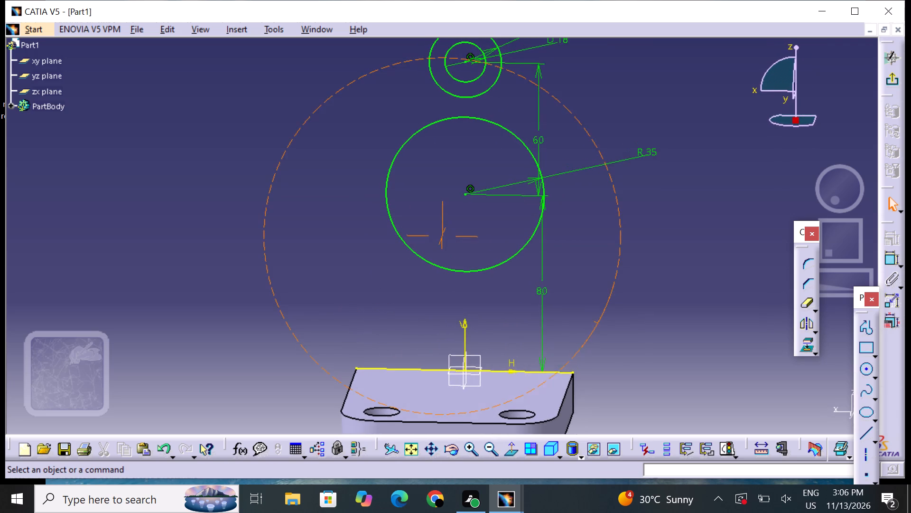
{"action": "right_click_drag", "start_coordinate": [606, 328], "coordinate": [606, 329]}
{"action": "middle_click_drag", "start_coordinate": [606, 328], "coordinate": [606, 329]}
{"action": "middle_click_drag", "start_coordinate": [550, 302], "coordinate": [554, 360]}
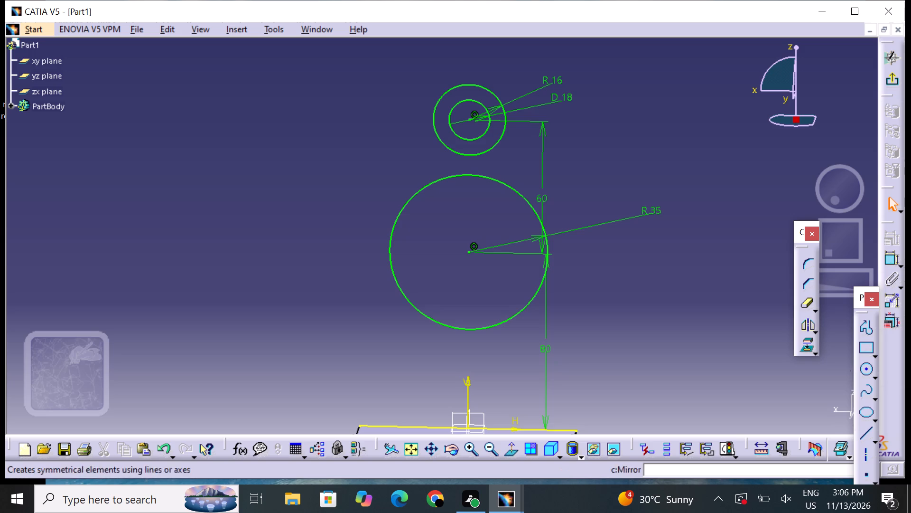
Draw bi-tangent lines on both sides joining the upper outer circle to the 35 mm radius circle.
{"action": "left_click", "coordinate": [874, 442]}
{"action": "left_click", "coordinate": [859, 459]}
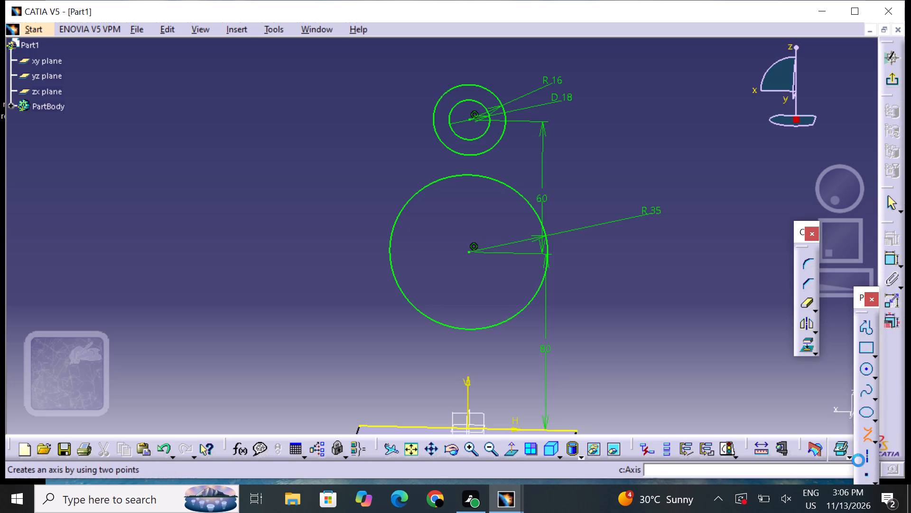
{"action": "left_click", "coordinate": [435, 114]}
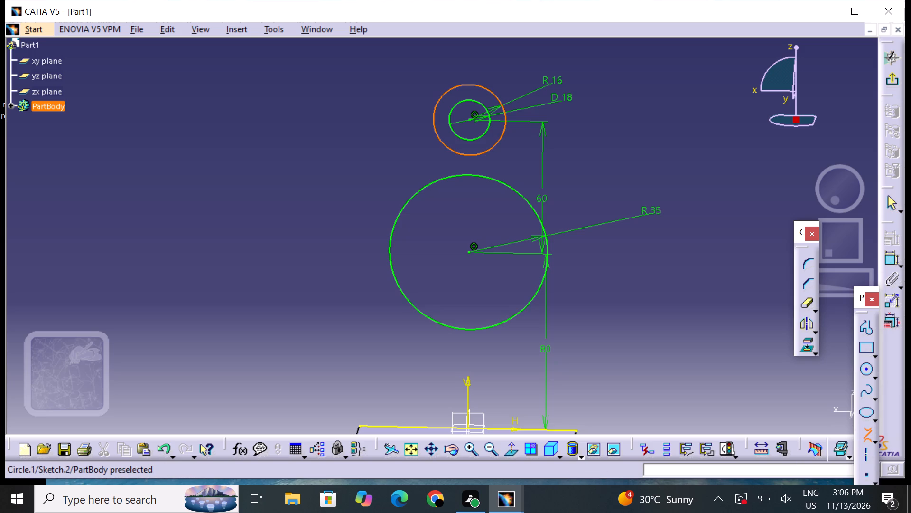
{"action": "left_click", "coordinate": [388, 250]}
{"action": "left_click", "coordinate": [390, 247]}
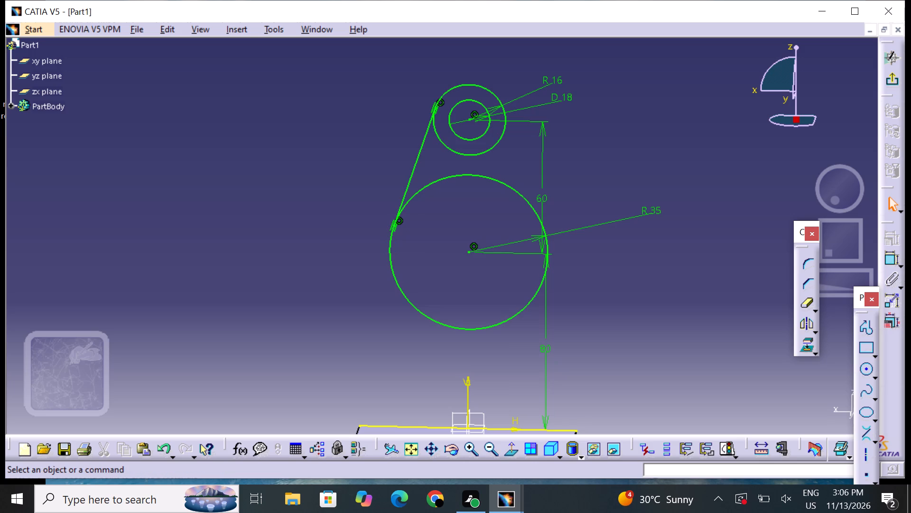
{"action": "left_click", "coordinate": [865, 435]}
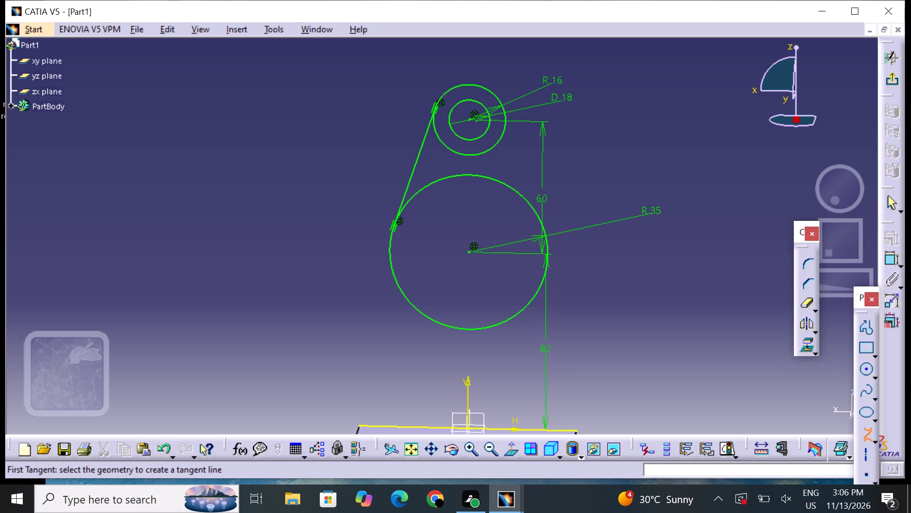
{"action": "left_click", "coordinate": [502, 111]}
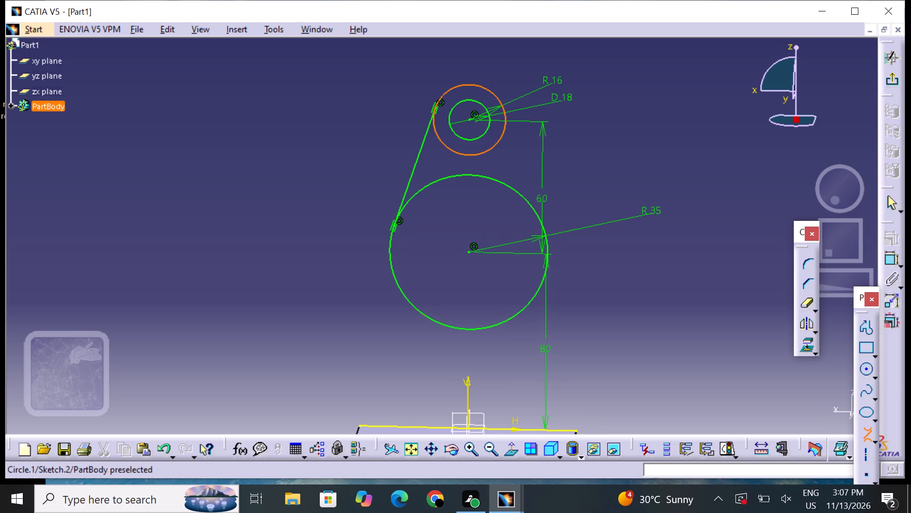
{"action": "left_click", "coordinate": [547, 251]}
{"action": "left_click", "coordinate": [580, 263]}
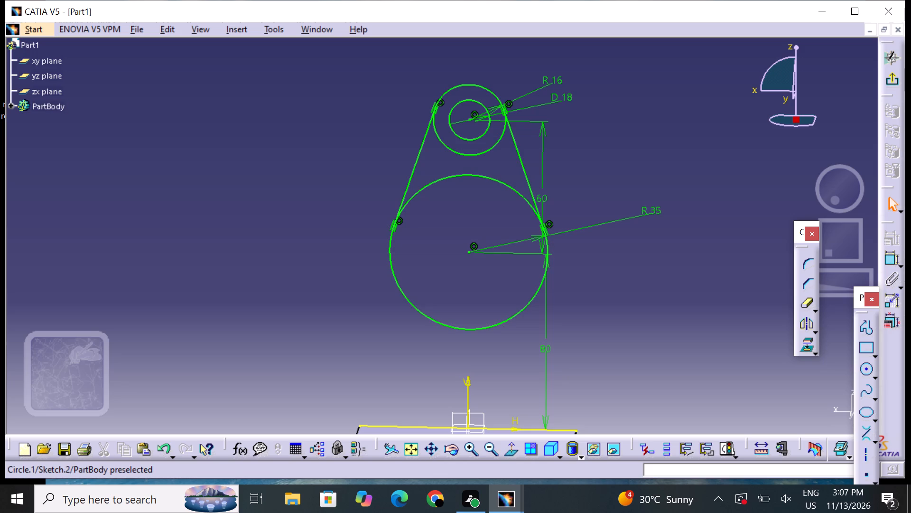
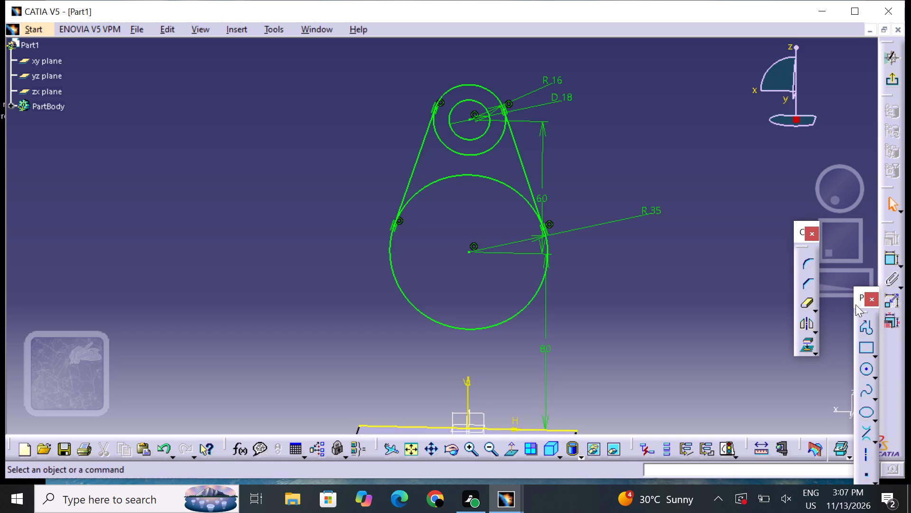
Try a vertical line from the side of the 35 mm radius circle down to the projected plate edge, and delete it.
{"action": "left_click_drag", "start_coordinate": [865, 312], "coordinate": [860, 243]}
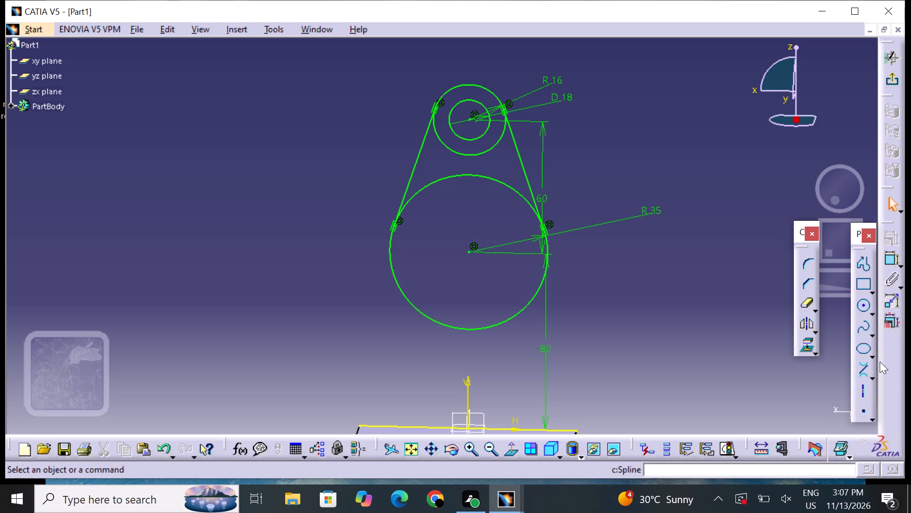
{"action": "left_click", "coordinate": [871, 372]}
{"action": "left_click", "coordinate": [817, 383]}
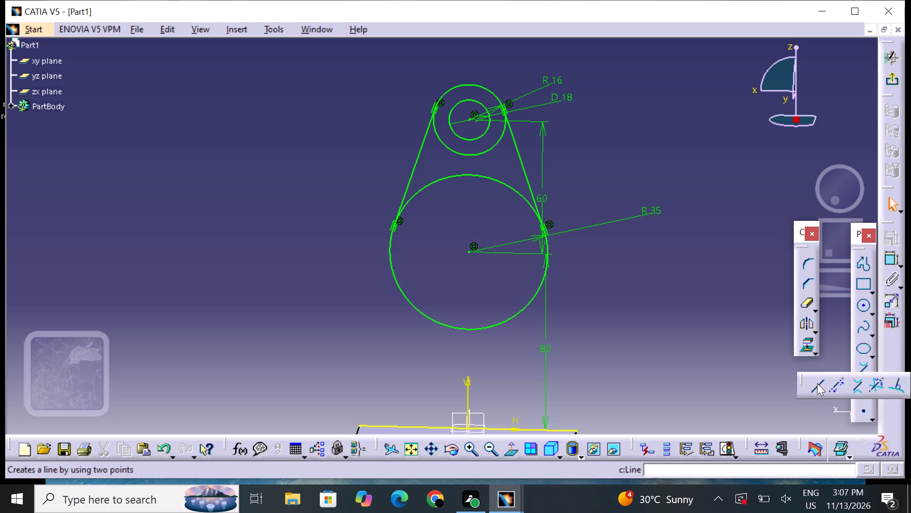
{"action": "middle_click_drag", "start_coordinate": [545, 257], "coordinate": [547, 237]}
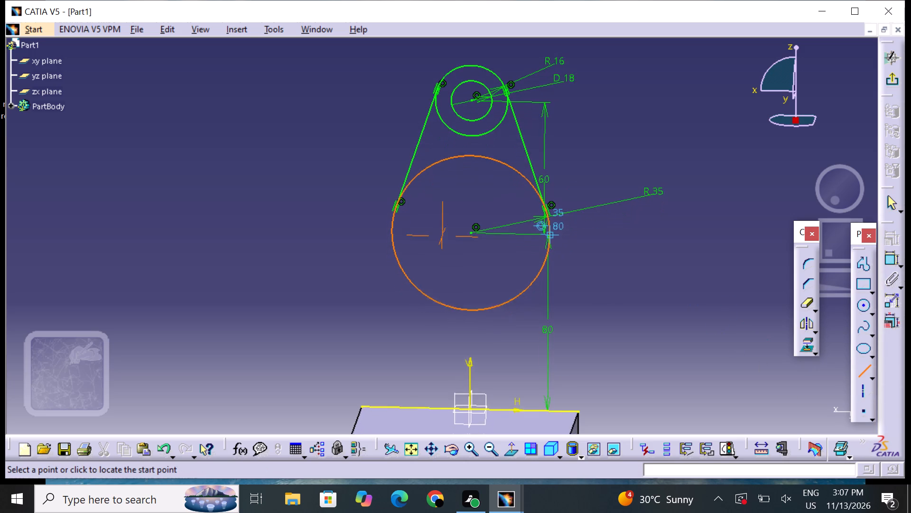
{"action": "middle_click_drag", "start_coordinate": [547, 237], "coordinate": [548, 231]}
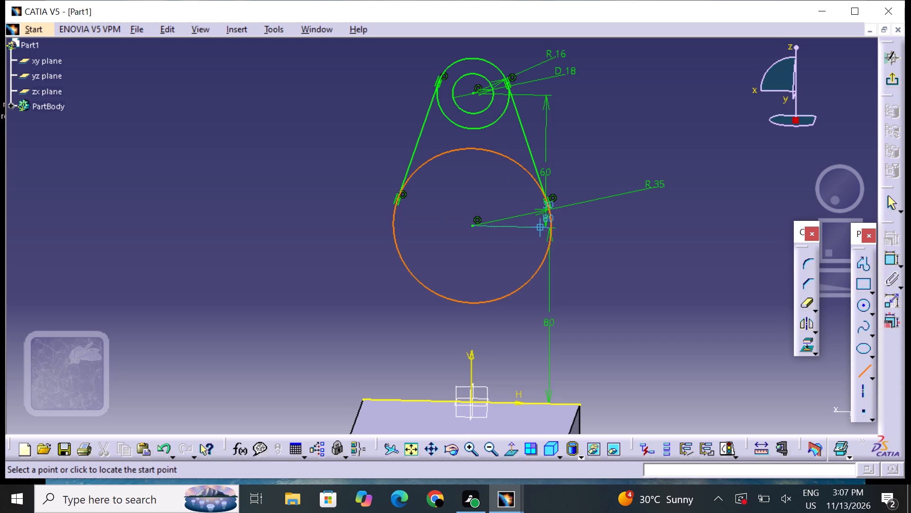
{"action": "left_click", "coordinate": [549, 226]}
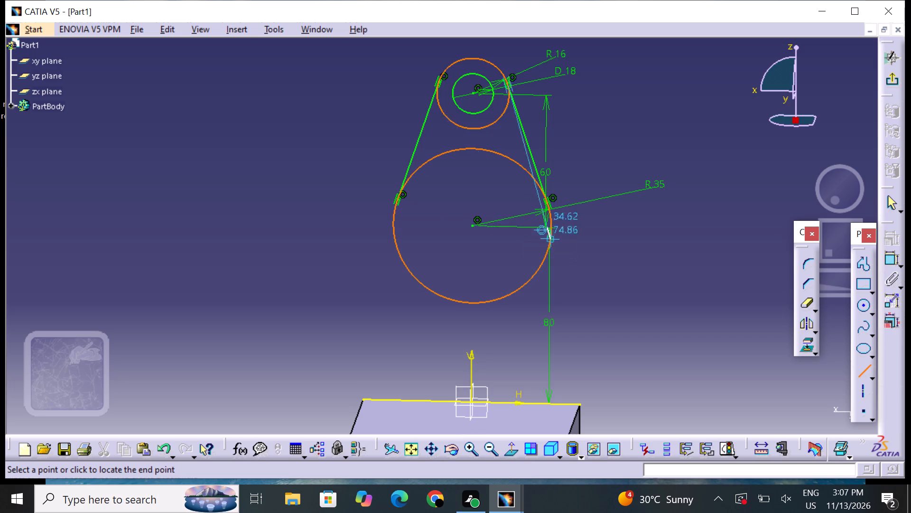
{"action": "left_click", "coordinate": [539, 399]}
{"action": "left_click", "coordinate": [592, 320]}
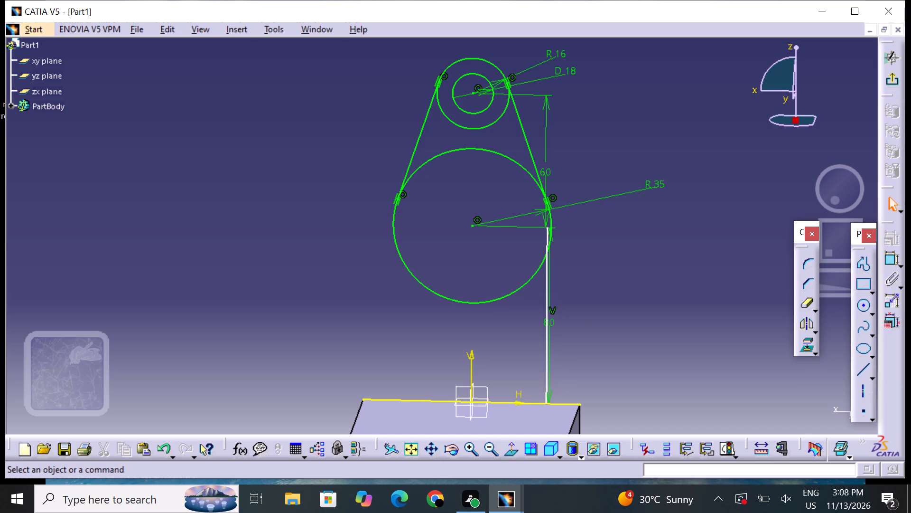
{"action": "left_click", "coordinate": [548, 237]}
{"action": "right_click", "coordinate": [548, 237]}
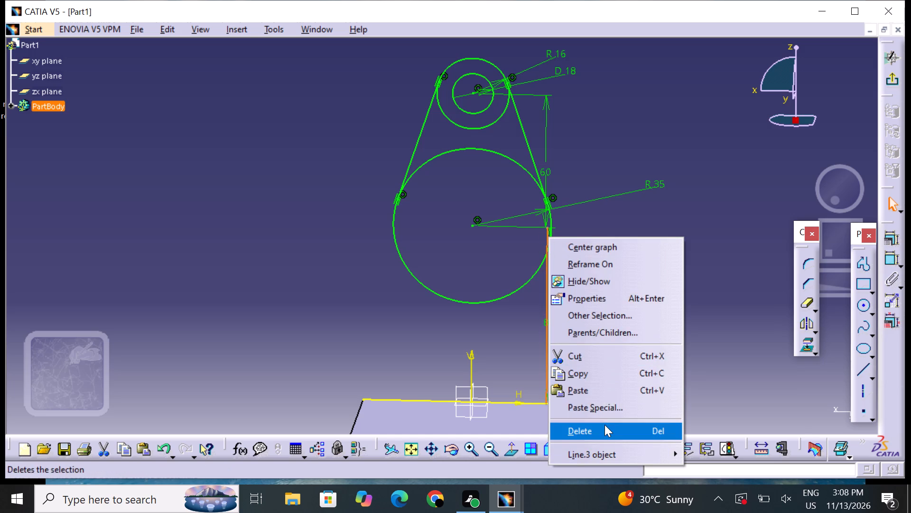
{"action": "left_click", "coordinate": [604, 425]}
Draw vertical lines from both side extremes of the 35 mm radius circle down to the projected plate edge.
{"action": "middle_click_drag", "start_coordinate": [555, 356], "coordinate": [543, 319]}
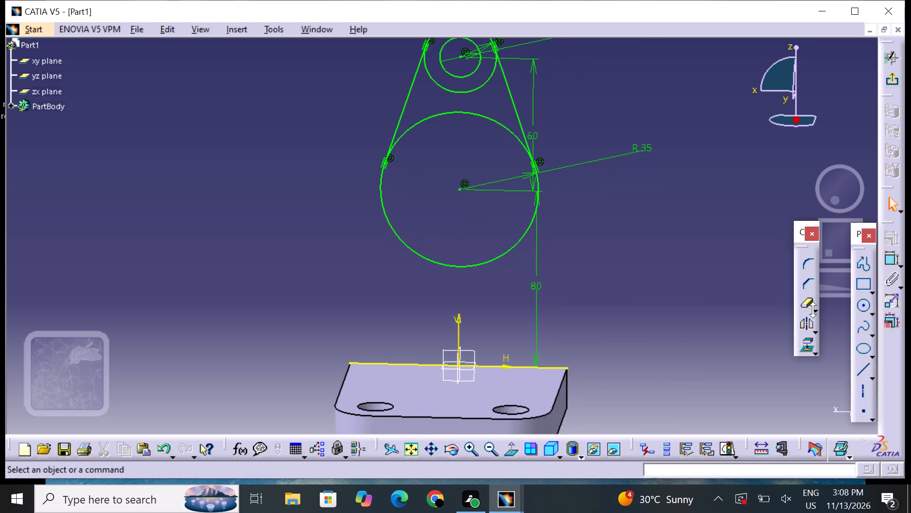
{"action": "left_click", "coordinate": [863, 369]}
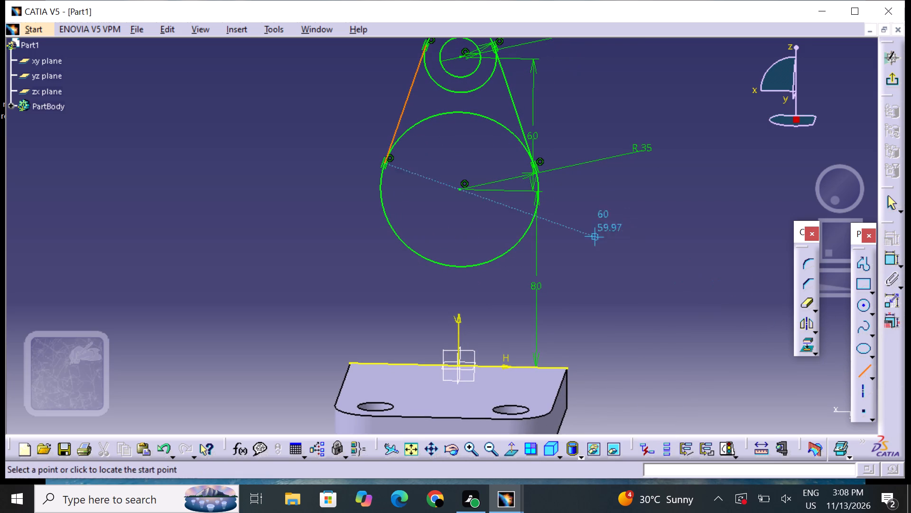
{"action": "left_click", "coordinate": [536, 192]}
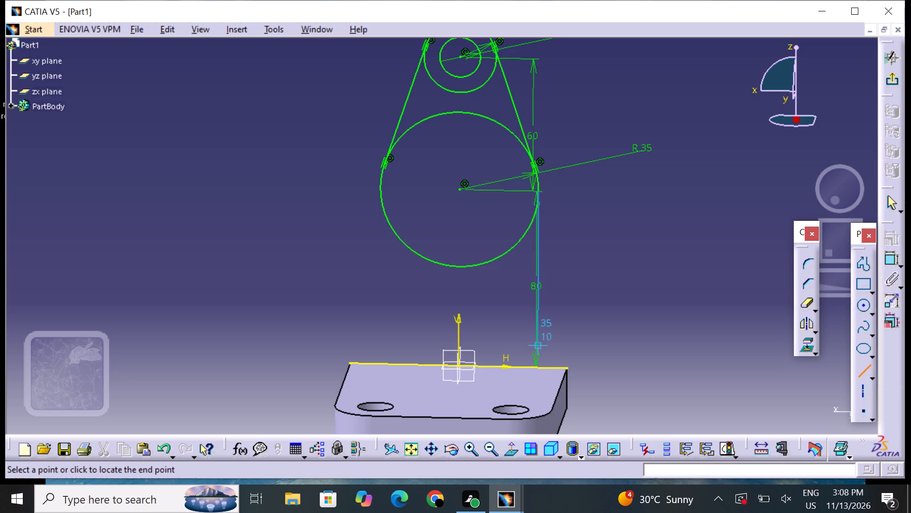
{"action": "left_click", "coordinate": [530, 365]}
{"action": "left_click", "coordinate": [616, 342]}
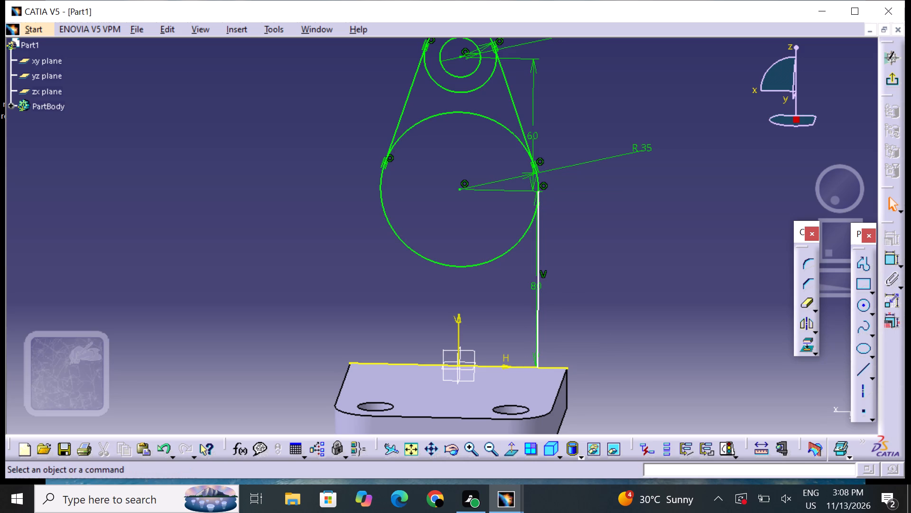
{"action": "left_click", "coordinate": [860, 366]}
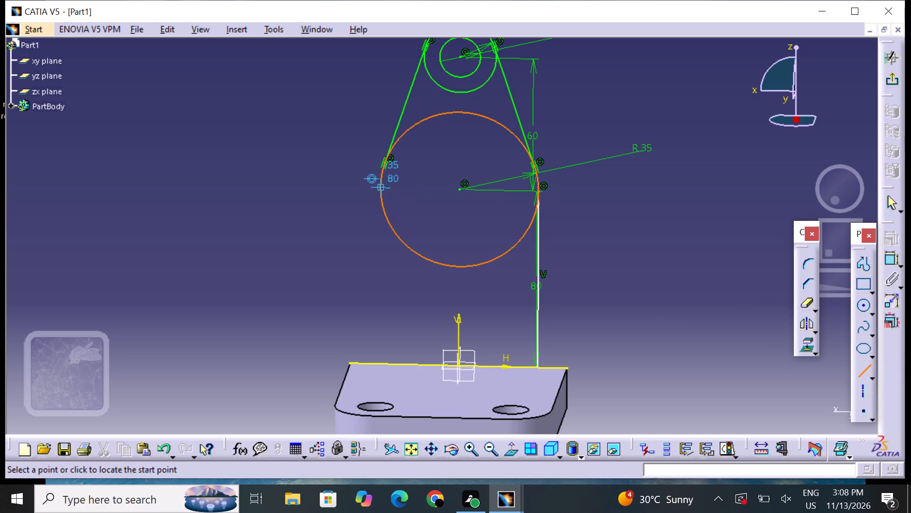
{"action": "left_click", "coordinate": [379, 186]}
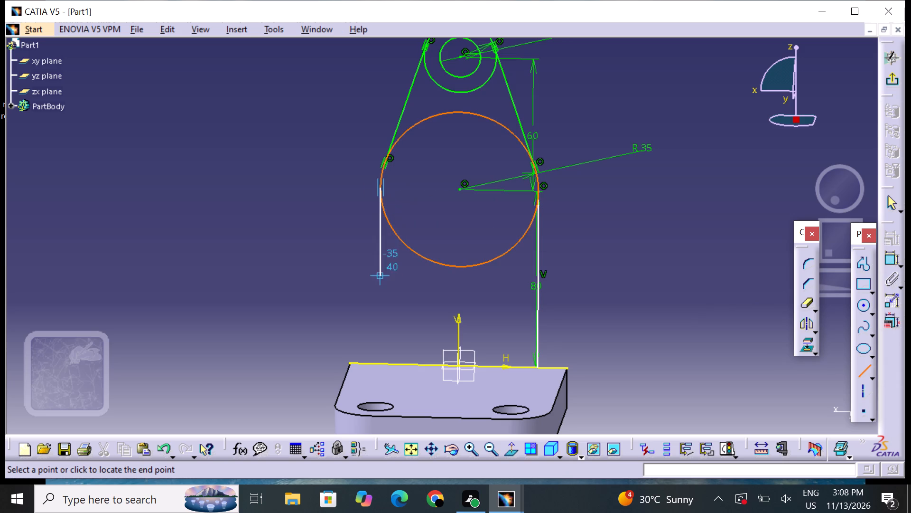
{"action": "left_click", "coordinate": [386, 361]}
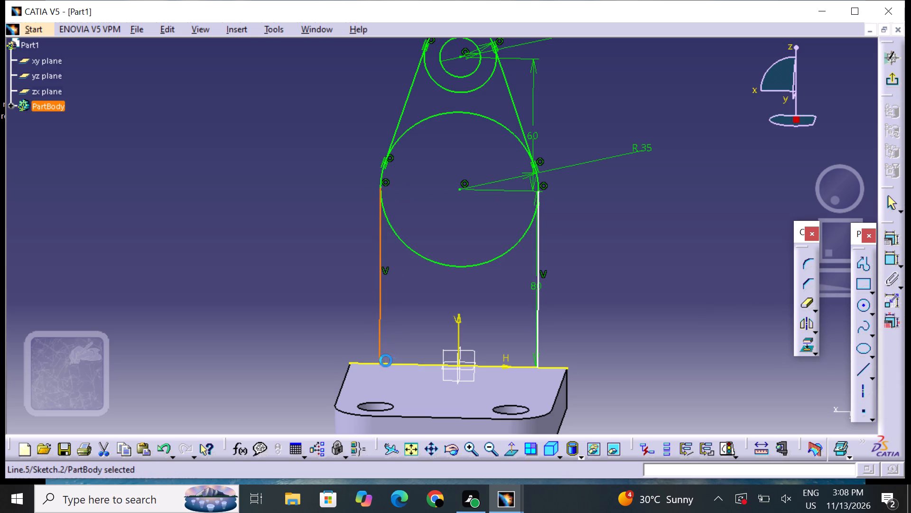
{"action": "left_click", "coordinate": [409, 338]}
Quick-trim the projected edge's outer ends, the inner arcs of the 35 mm radius circle and the 16 mm radius circle's lower arc.
{"action": "middle_click_drag", "start_coordinate": [415, 323], "coordinate": [458, 296]}
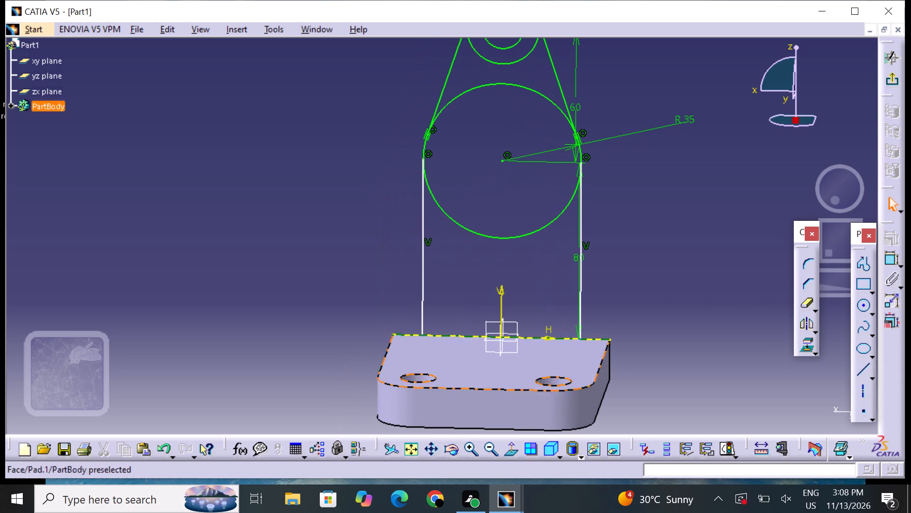
{"action": "double_click", "coordinate": [804, 300]}
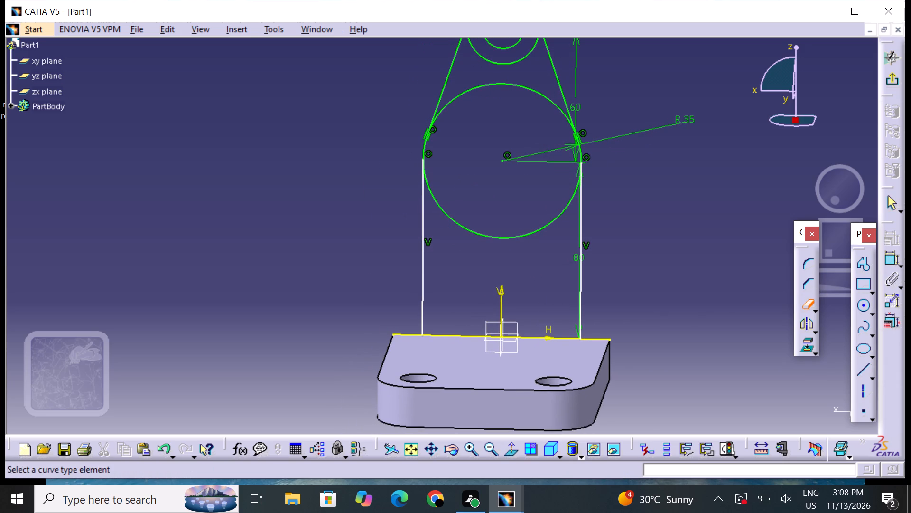
{"action": "left_click", "coordinate": [593, 340]}
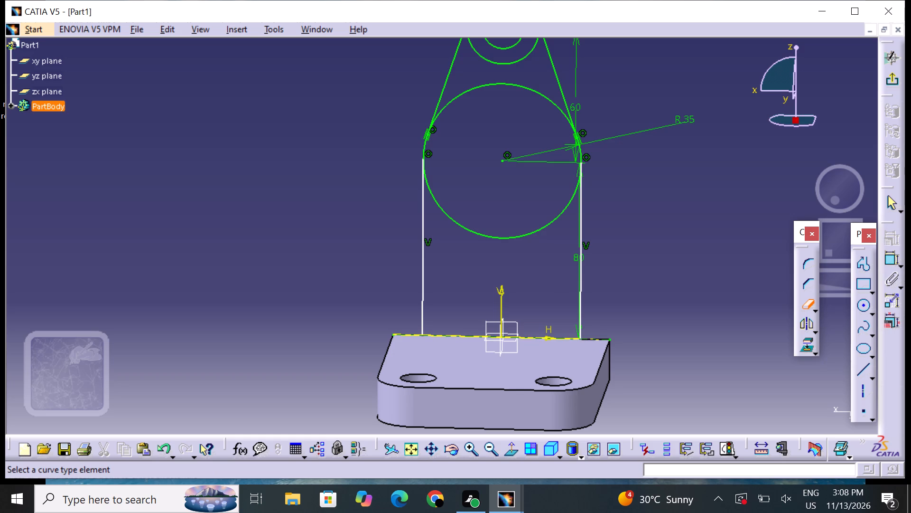
{"action": "left_click", "coordinate": [408, 335]}
{"action": "left_click", "coordinate": [497, 235]}
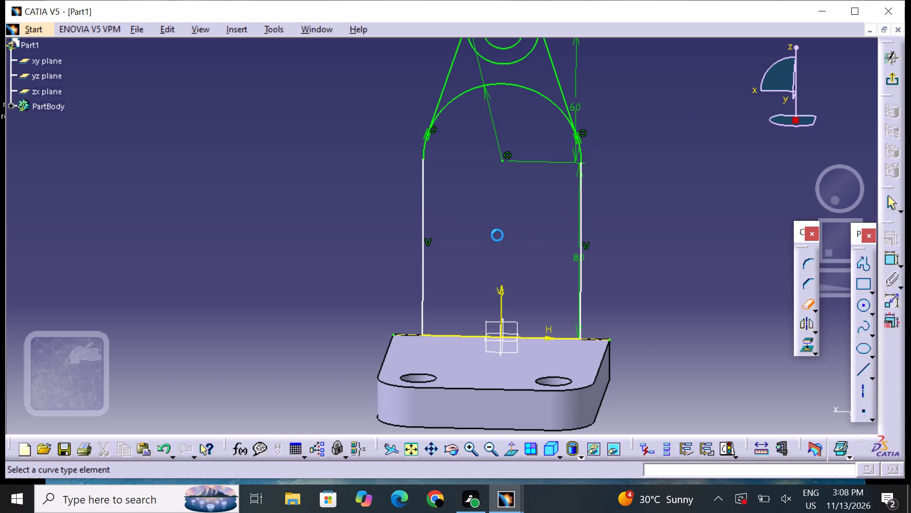
{"action": "middle_click_drag", "start_coordinate": [498, 234], "coordinate": [493, 285]}
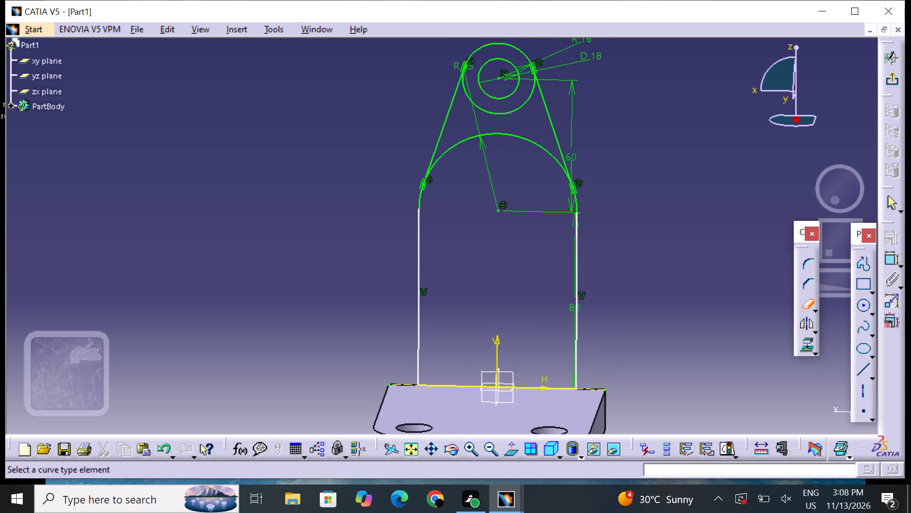
{"action": "left_click", "coordinate": [532, 142]}
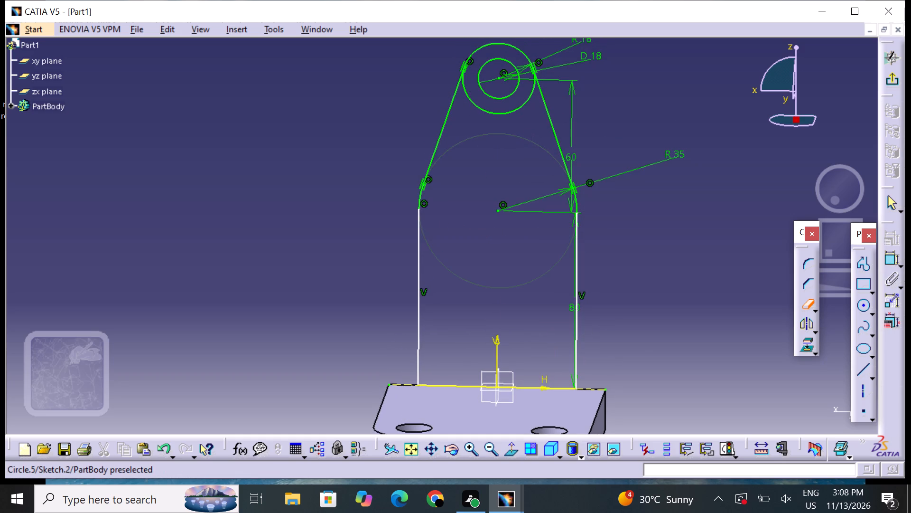
{"action": "left_click", "coordinate": [500, 110]}
{"action": "left_click", "coordinate": [502, 113]}
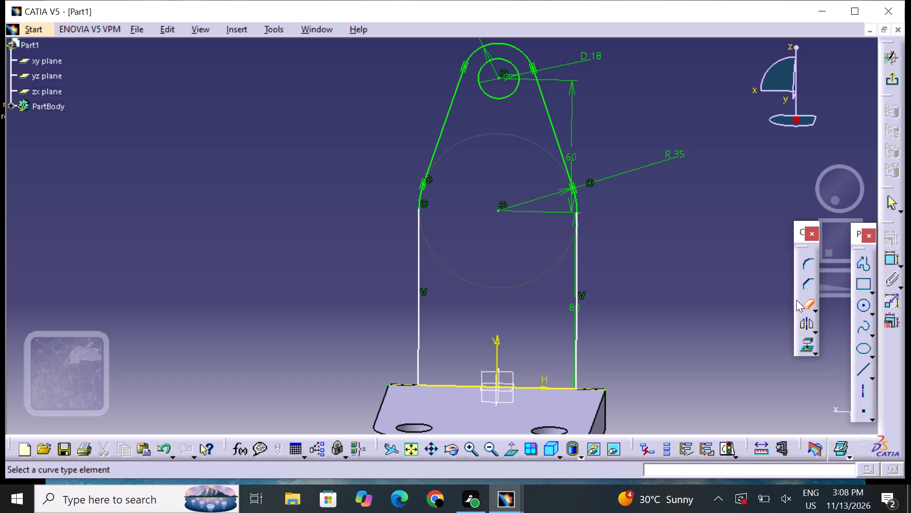
{"action": "left_click", "coordinate": [805, 299]}
{"action": "left_click", "coordinate": [683, 288]}
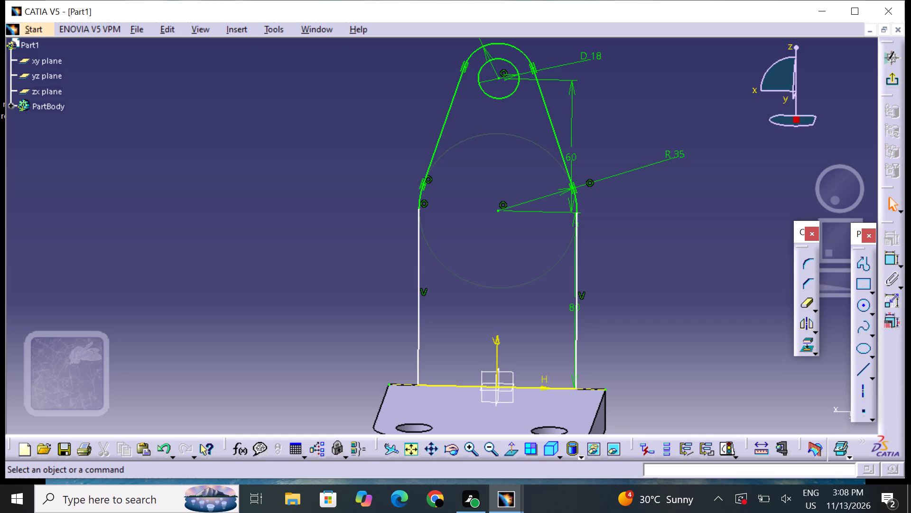
Exit the sketch and pad the upright profile 18 mm over the base plate.
{"action": "left_click", "coordinate": [889, 81]}
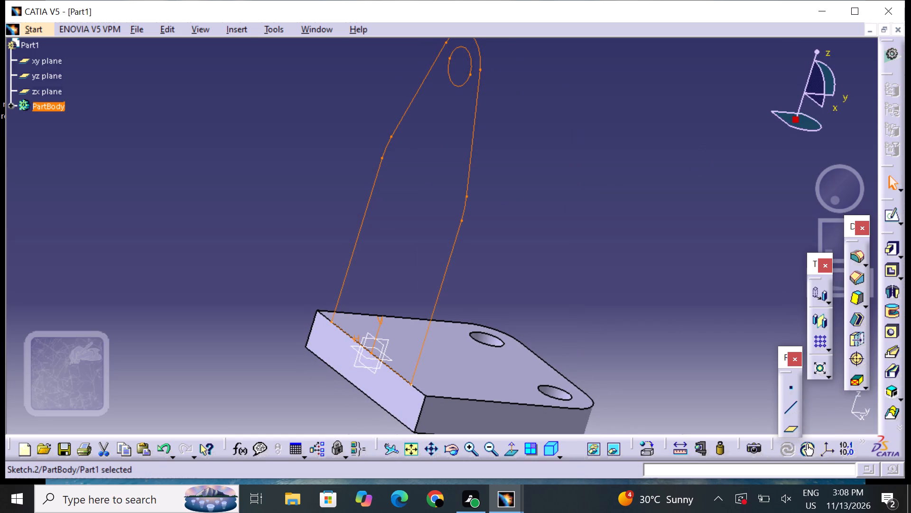
{"action": "left_click", "coordinate": [496, 451]}
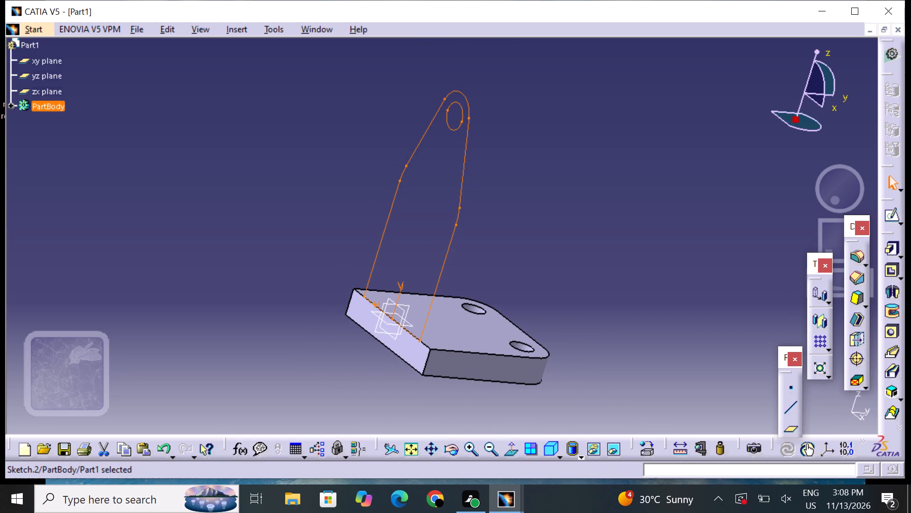
{"action": "left_click", "coordinate": [897, 248]}
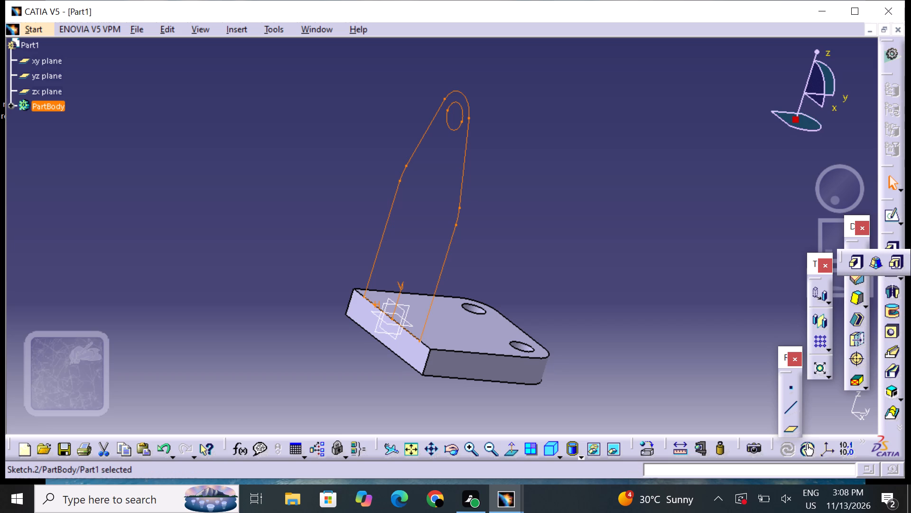
{"action": "left_click", "coordinate": [857, 262]}
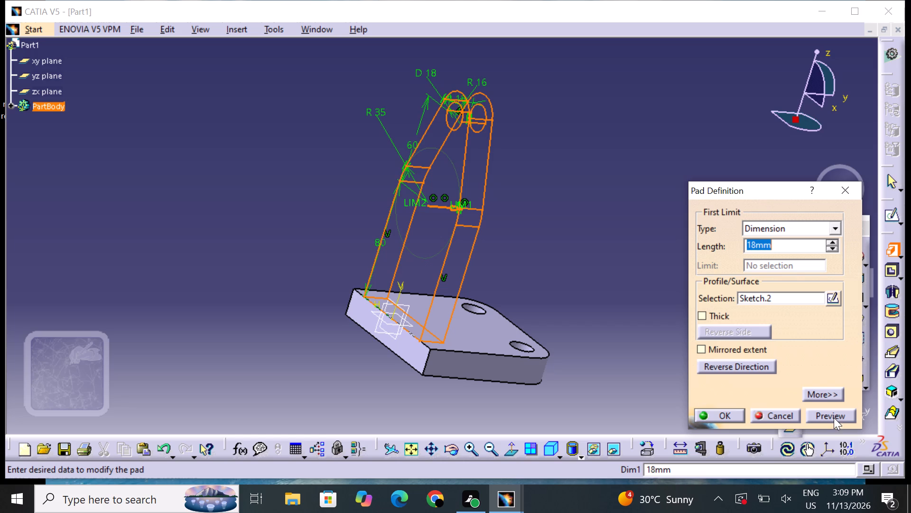
{"action": "left_click_drag", "start_coordinate": [833, 414], "coordinate": [827, 414]}
{"action": "left_click", "coordinate": [733, 421]}
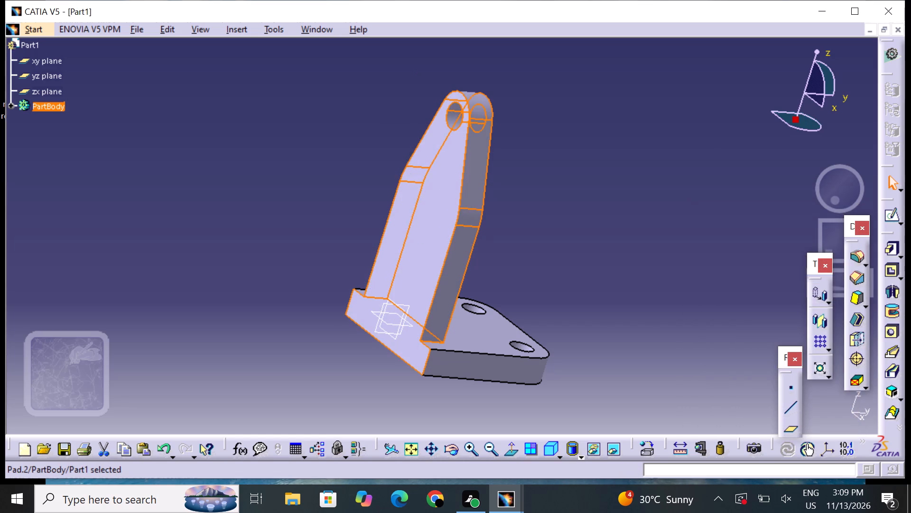
{"action": "left_click", "coordinate": [686, 364]}
Fillet the two side edges where the upright meets the base plate with a 13 mm radius.
{"action": "middle_click_drag", "start_coordinate": [654, 277], "coordinate": [525, 246]}
{"action": "right_click_drag", "start_coordinate": [653, 276], "coordinate": [525, 246]}
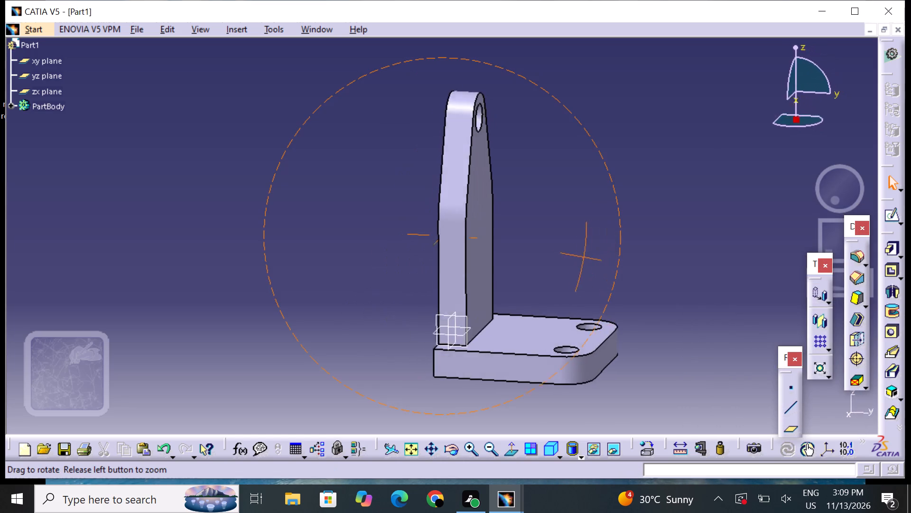
{"action": "middle_click_drag", "start_coordinate": [525, 246], "coordinate": [510, 228]}
{"action": "right_click_drag", "start_coordinate": [525, 246], "coordinate": [510, 227]}
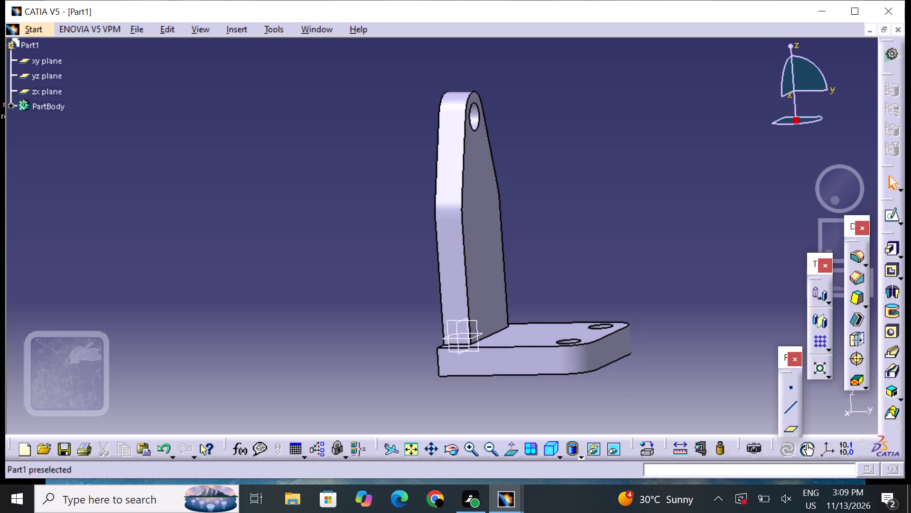
{"action": "middle_click_drag", "start_coordinate": [569, 273], "coordinate": [511, 234]}
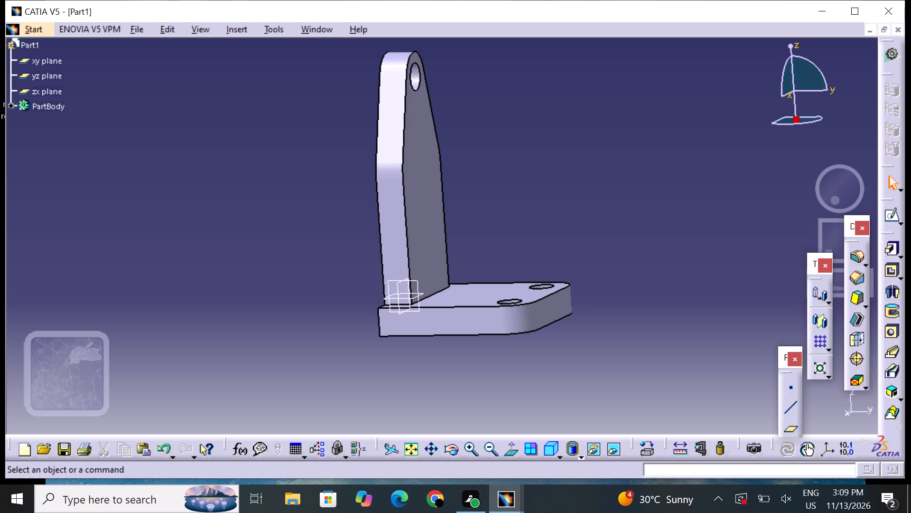
{"action": "left_click", "coordinate": [470, 450]}
{"action": "left_click", "coordinate": [469, 442]}
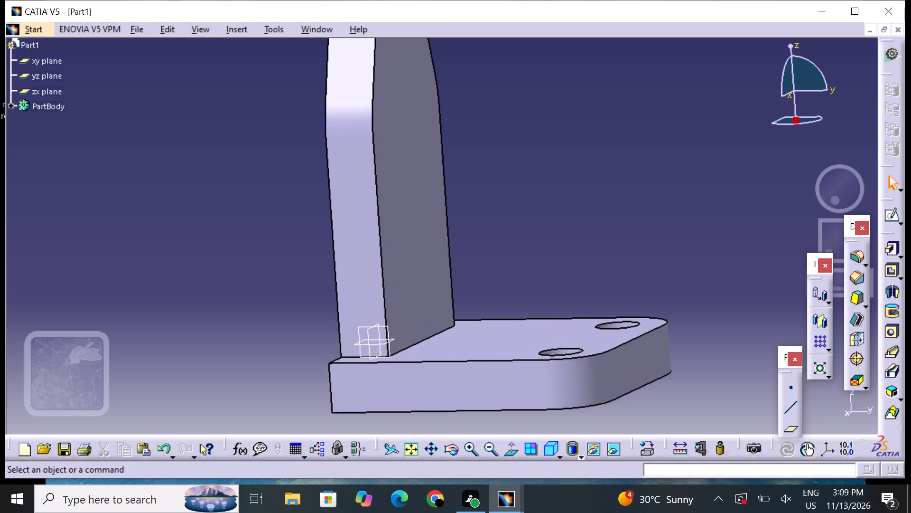
{"action": "middle_click_drag", "start_coordinate": [440, 342], "coordinate": [465, 318]}
{"action": "left_click", "coordinate": [859, 261]}
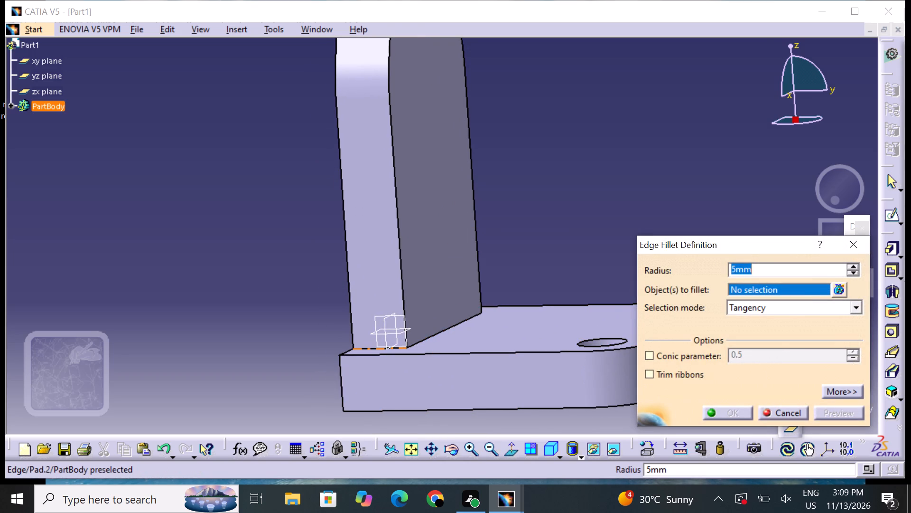
{"action": "left_click", "coordinate": [369, 348]}
{"action": "middle_click_drag", "start_coordinate": [508, 246], "coordinate": [292, 340]}
{"action": "right_click_drag", "start_coordinate": [509, 248], "coordinate": [292, 340]}
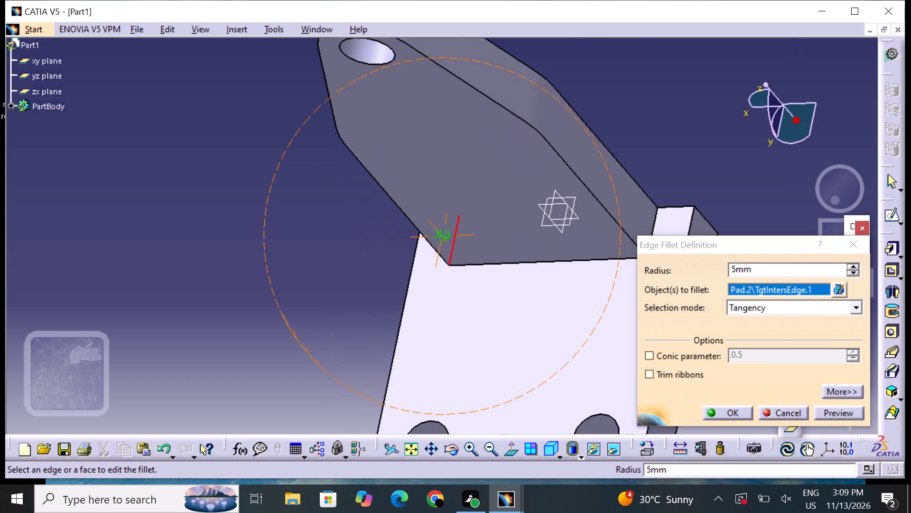
{"action": "middle_click_drag", "start_coordinate": [292, 340], "coordinate": [285, 328]}
{"action": "right_click_drag", "start_coordinate": [292, 340], "coordinate": [284, 322]}
{"action": "middle_click_drag", "start_coordinate": [561, 271], "coordinate": [464, 248]}
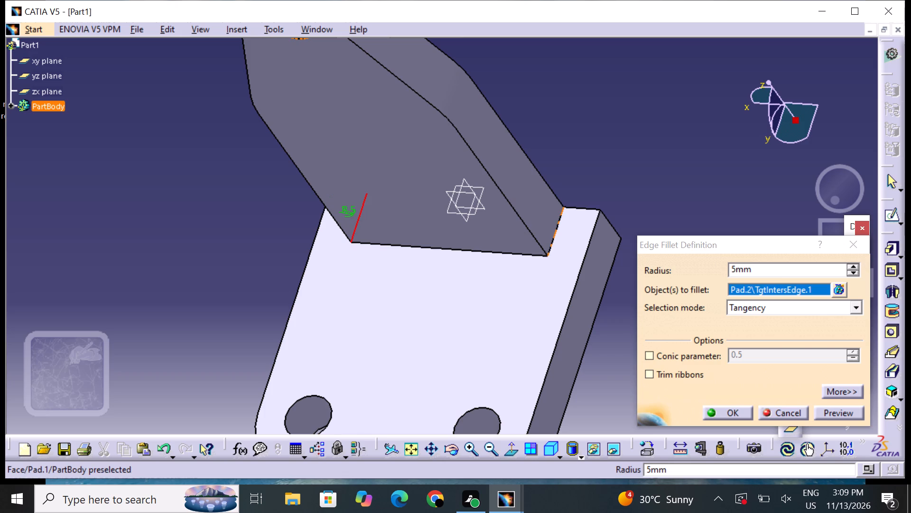
{"action": "left_click", "coordinate": [555, 230]}
{"action": "key", "text": "BackSpace"}
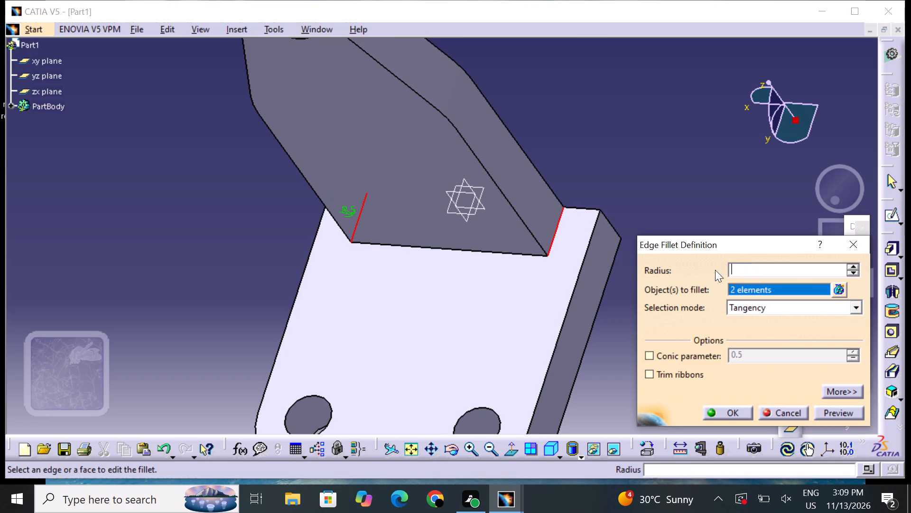
{"action": "type", "text": "13"}
{"action": "key", "text": "Return"}
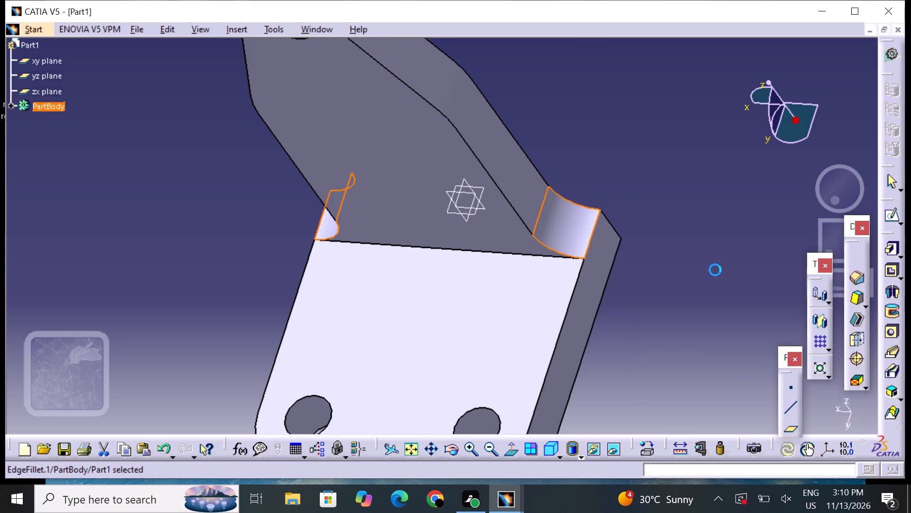
{"action": "left_click", "coordinate": [667, 242]}
Open a sketch on the upright's broad face on the side of the base plate holes.
{"action": "middle_click_drag", "start_coordinate": [451, 378], "coordinate": [602, 318]}
{"action": "right_click_drag", "start_coordinate": [456, 377], "coordinate": [602, 318]}
{"action": "middle_click_drag", "start_coordinate": [545, 386], "coordinate": [537, 228]}
{"action": "scroll", "coordinate": [545, 386], "scroll_direction": "up", "scroll_amount": 1}
{"action": "right_click_drag", "start_coordinate": [549, 365], "coordinate": [537, 228]}
{"action": "middle_click_drag", "start_coordinate": [669, 338], "coordinate": [663, 300]}
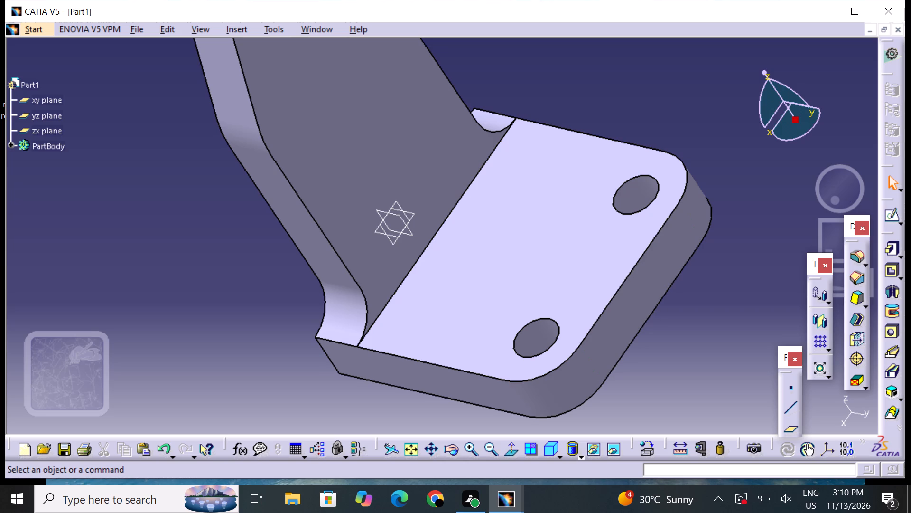
{"action": "middle_click_drag", "start_coordinate": [688, 356], "coordinate": [667, 433]}
{"action": "right_click_drag", "start_coordinate": [688, 356], "coordinate": [667, 433]}
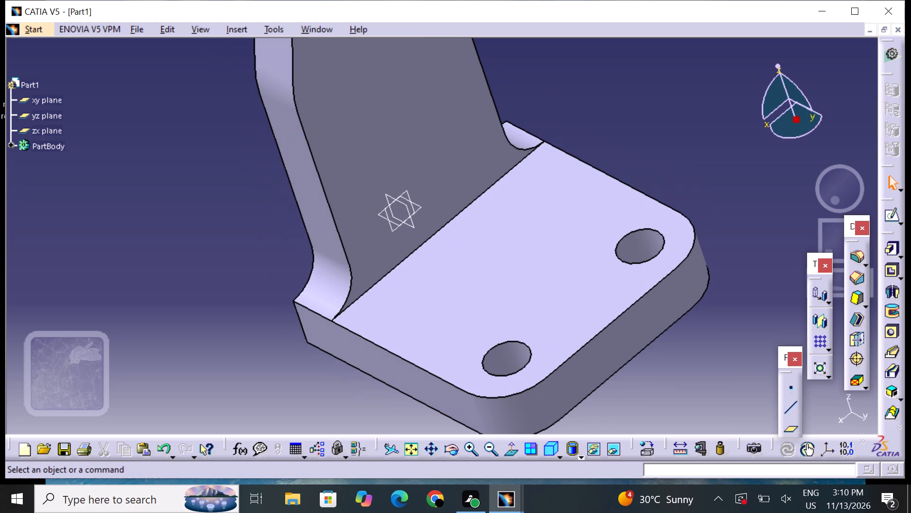
{"action": "left_click", "coordinate": [433, 110]}
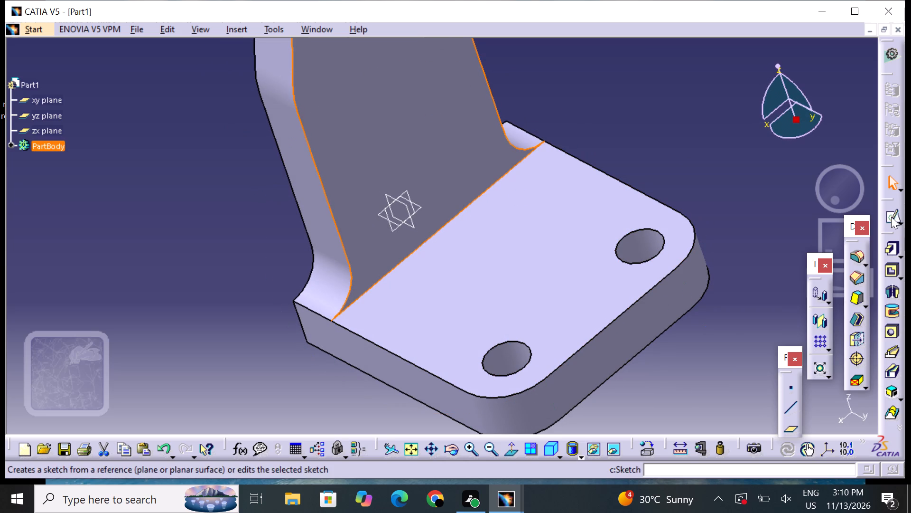
{"action": "left_click", "coordinate": [892, 216]}
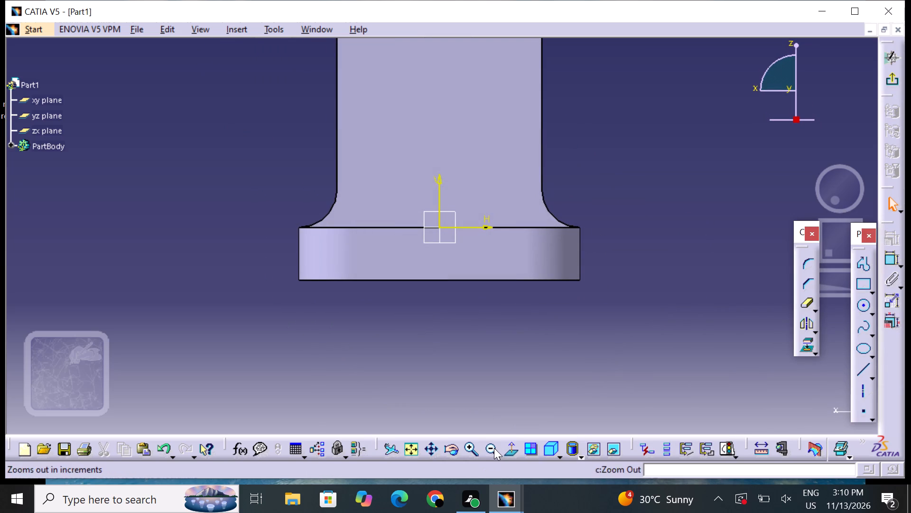
Draw two concentric circles on the upright's vertical axis, about 22 mm and 32 mm in radius, centred about 90 mm above the horizontal axis.
{"action": "left_click", "coordinate": [494, 448]}
{"action": "middle_click_drag", "start_coordinate": [536, 186], "coordinate": [563, 343]}
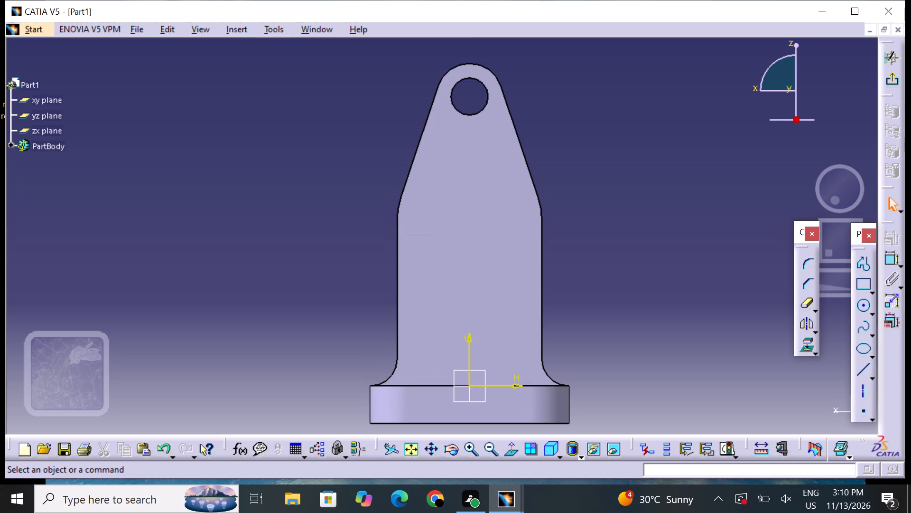
{"action": "left_click", "coordinate": [863, 311]}
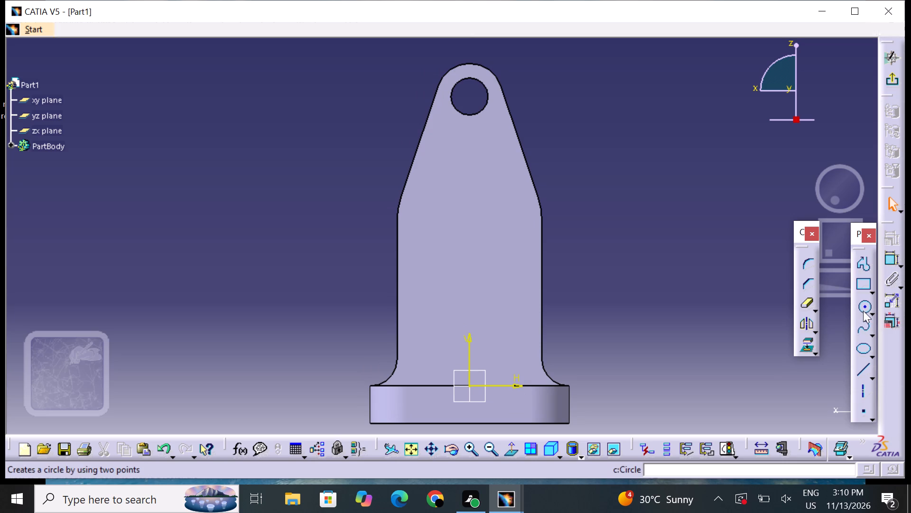
{"action": "left_click", "coordinate": [469, 199]}
{"action": "left_click", "coordinate": [494, 236]}
{"action": "left_click", "coordinate": [619, 280]}
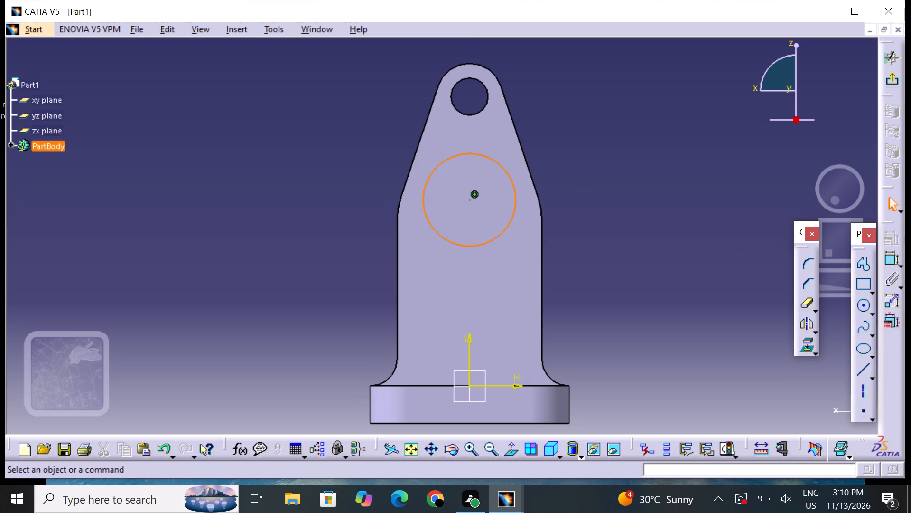
{"action": "left_click", "coordinate": [865, 312]}
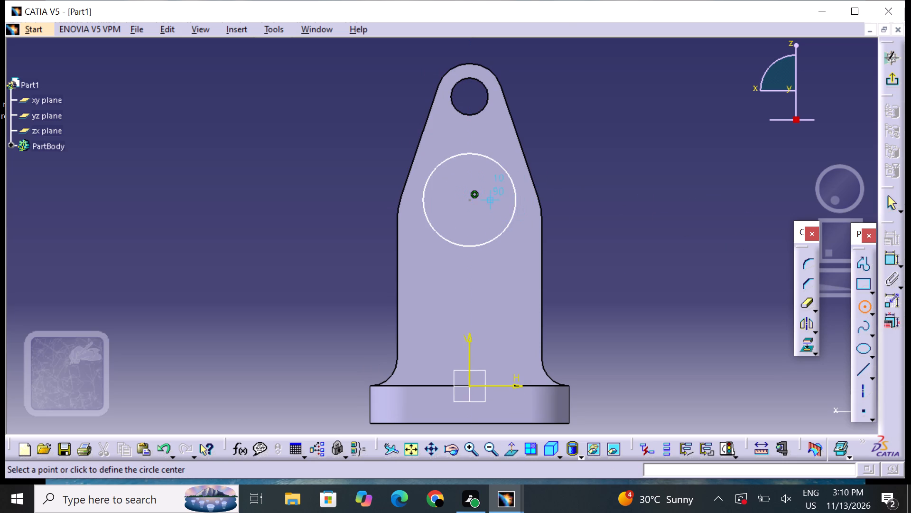
{"action": "left_click", "coordinate": [469, 203]}
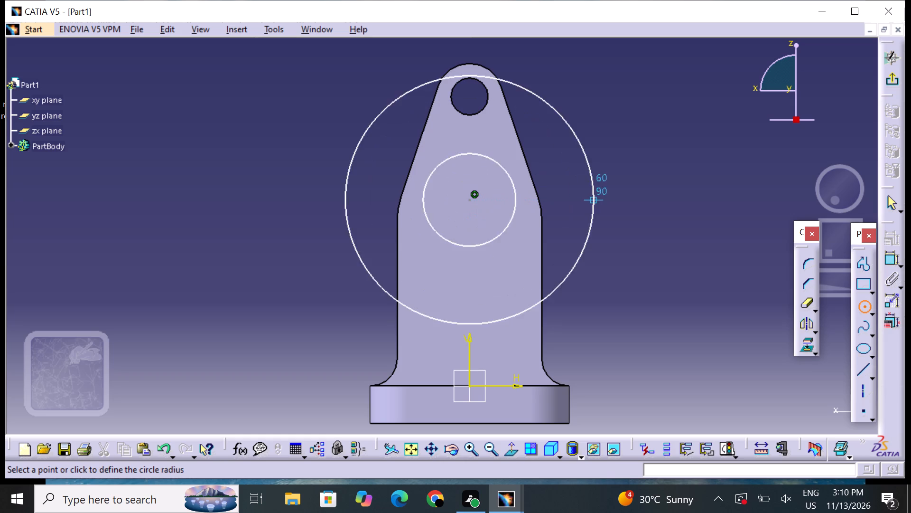
{"action": "left_click", "coordinate": [526, 228]}
{"action": "left_click", "coordinate": [613, 253]}
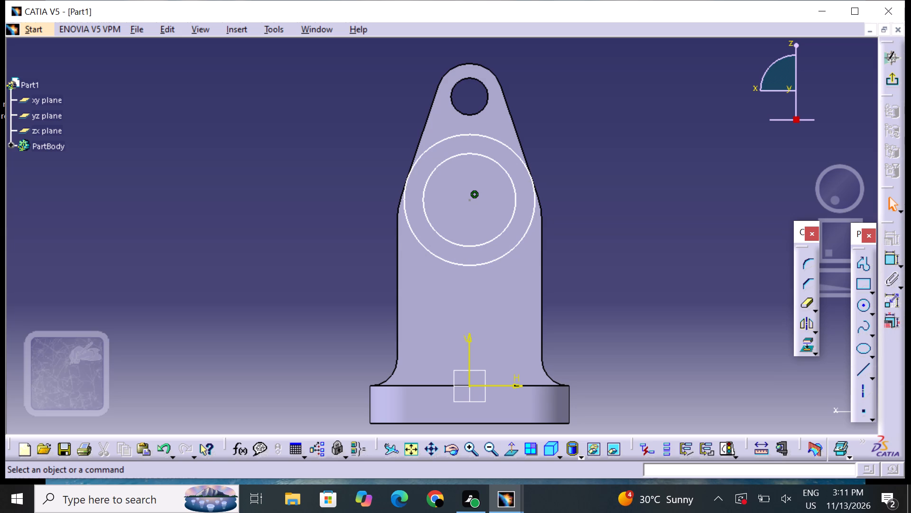
Dimension the circles' centre from the horizontal axis and set the distance to 80 mm.
{"action": "left_click", "coordinate": [892, 260]}
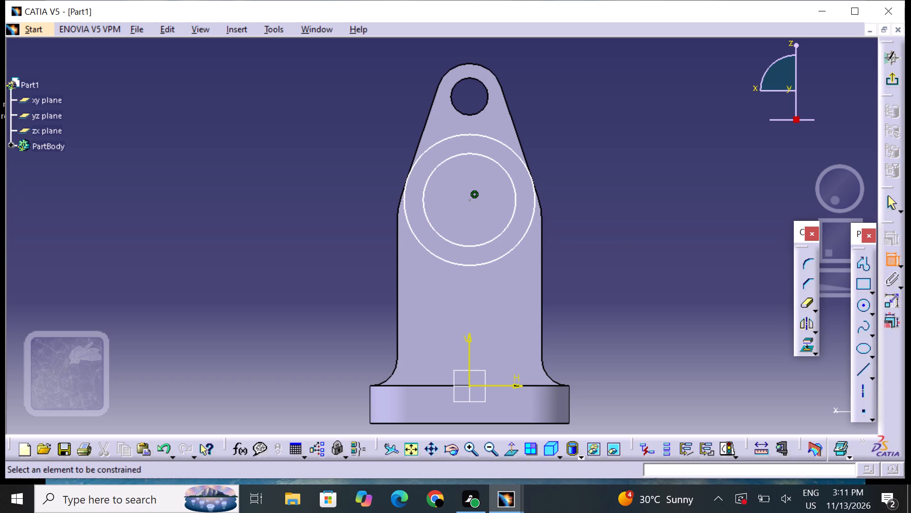
{"action": "left_click", "coordinate": [471, 199]}
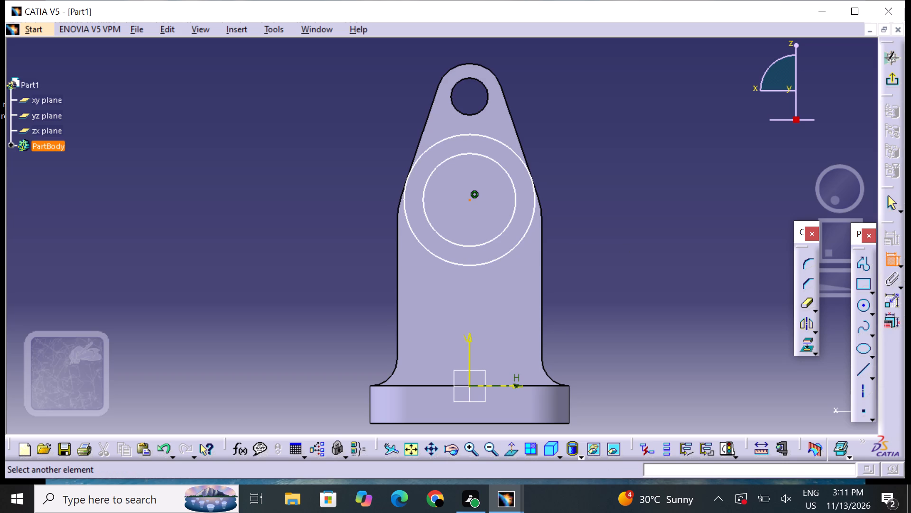
{"action": "left_click", "coordinate": [502, 384]}
{"action": "left_click", "coordinate": [601, 323]}
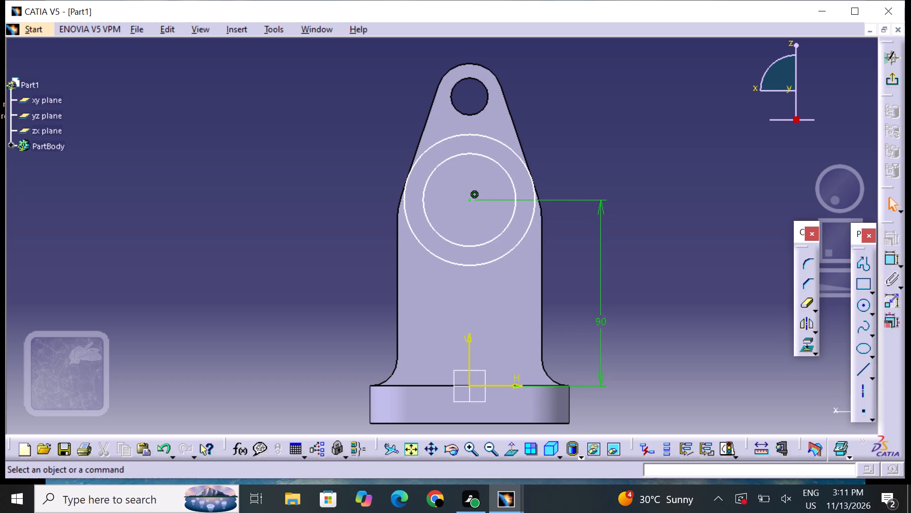
{"action": "double_click", "coordinate": [602, 321]}
{"action": "key", "text": "BackSpace"}
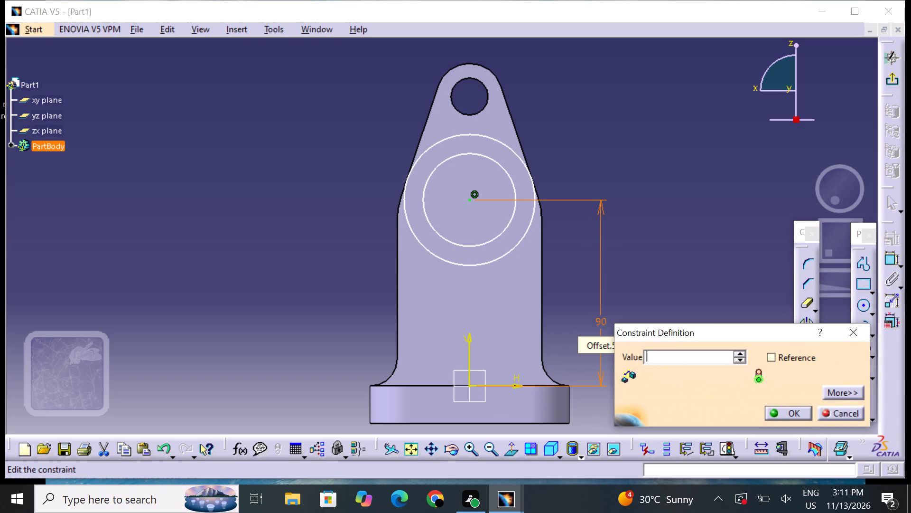
{"action": "type", "text": "80"}
{"action": "key", "text": "Return"}
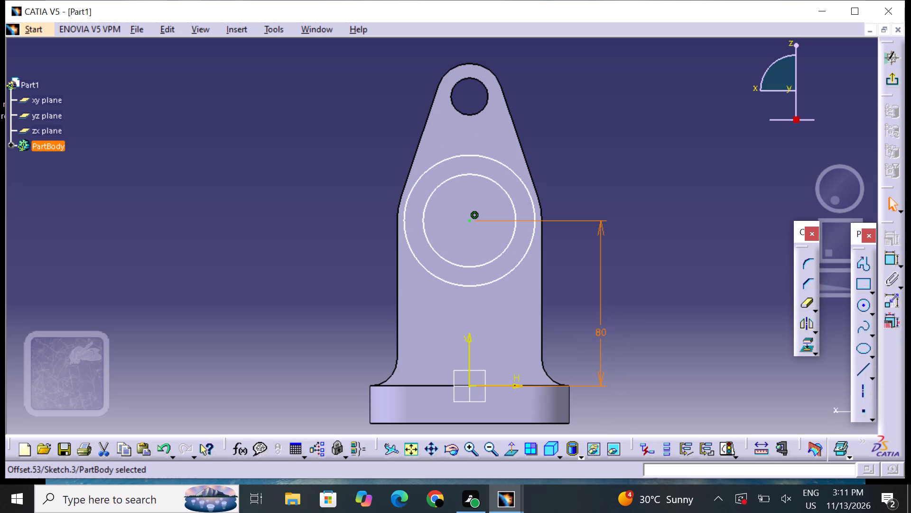
{"action": "left_click", "coordinate": [647, 323]}
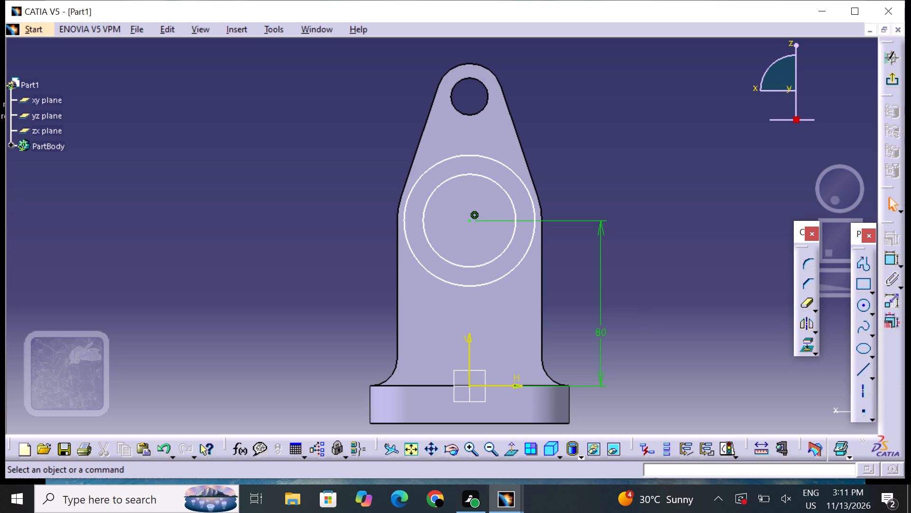
Dimension the inner circle's radius and set it to 28 mm.
{"action": "left_click", "coordinate": [895, 266]}
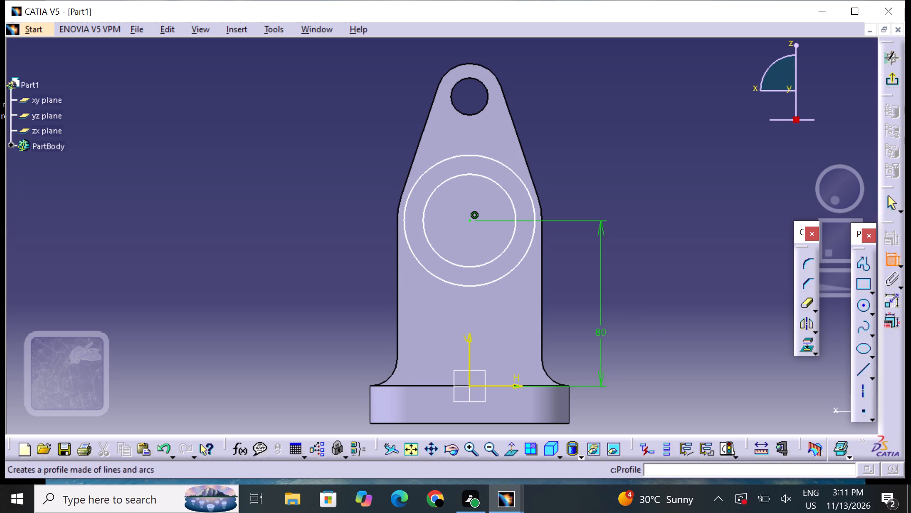
{"action": "left_click", "coordinate": [509, 201]}
{"action": "left_click", "coordinate": [564, 156]}
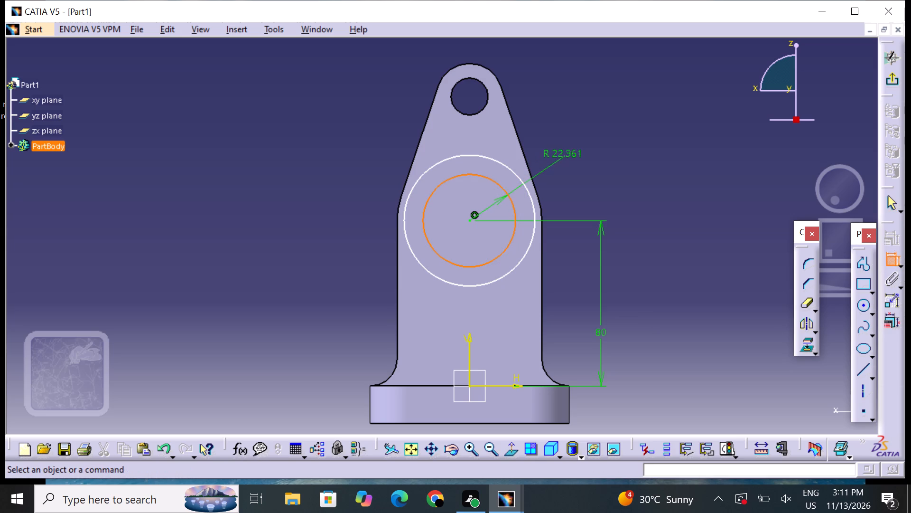
{"action": "double_click", "coordinate": [564, 152]}
{"action": "key", "text": "BackSpace"}
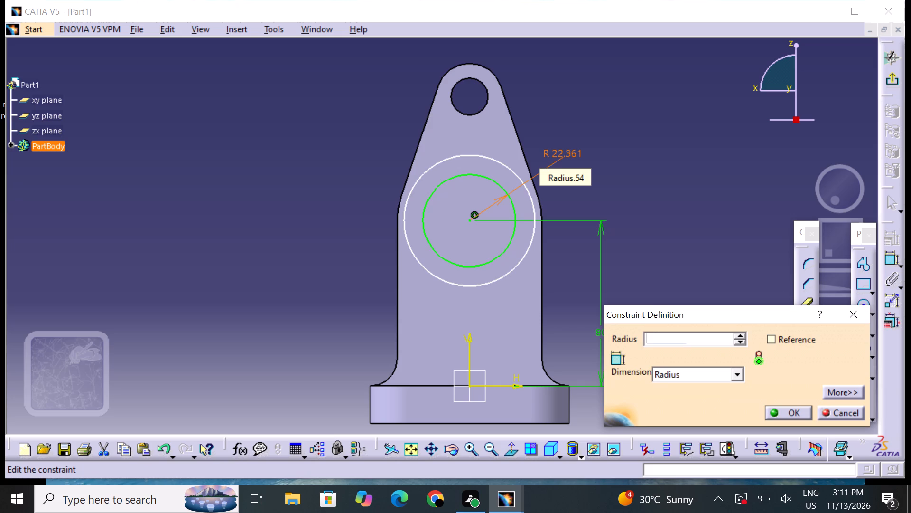
{"action": "key", "text": "2"}
{"action": "key", "text": "8"}
{"action": "key", "text": "Return"}
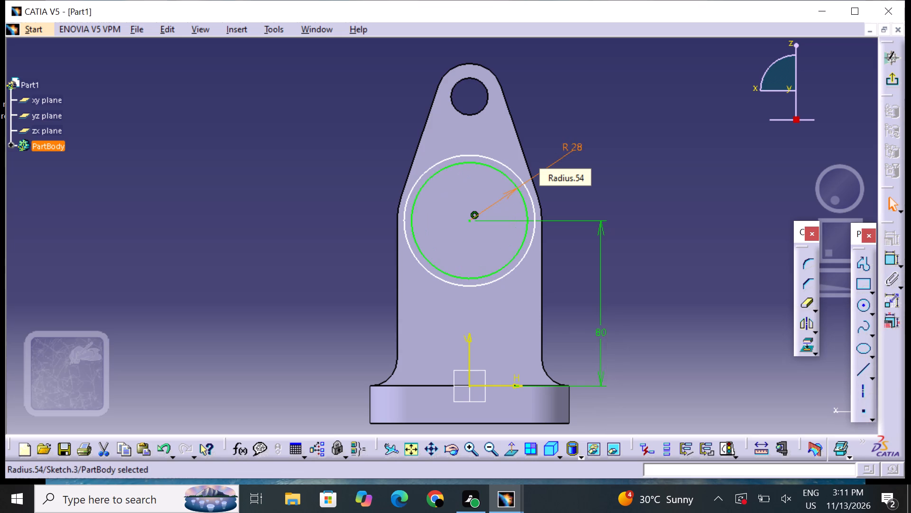
{"action": "left_click", "coordinate": [654, 210]}
Dimension the outer circle's radius and set it to 50 mm.
{"action": "left_click", "coordinate": [892, 256]}
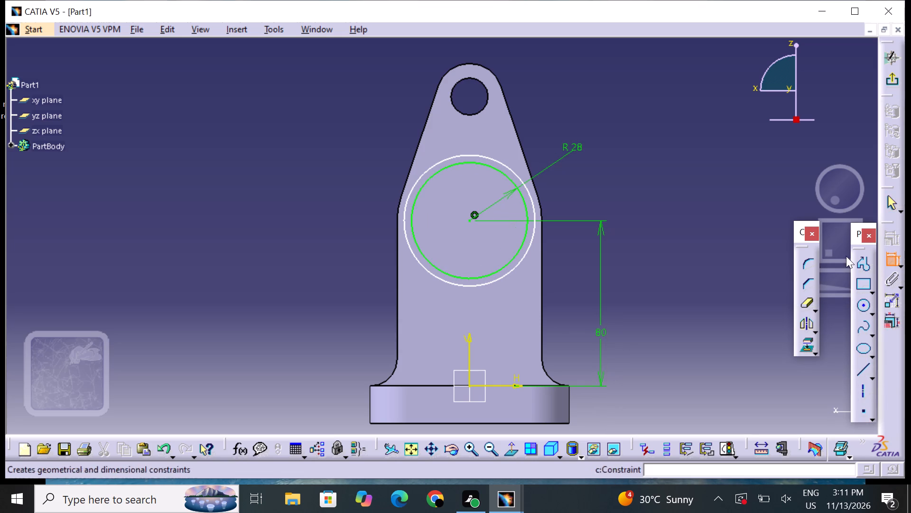
{"action": "left_click", "coordinate": [530, 200]}
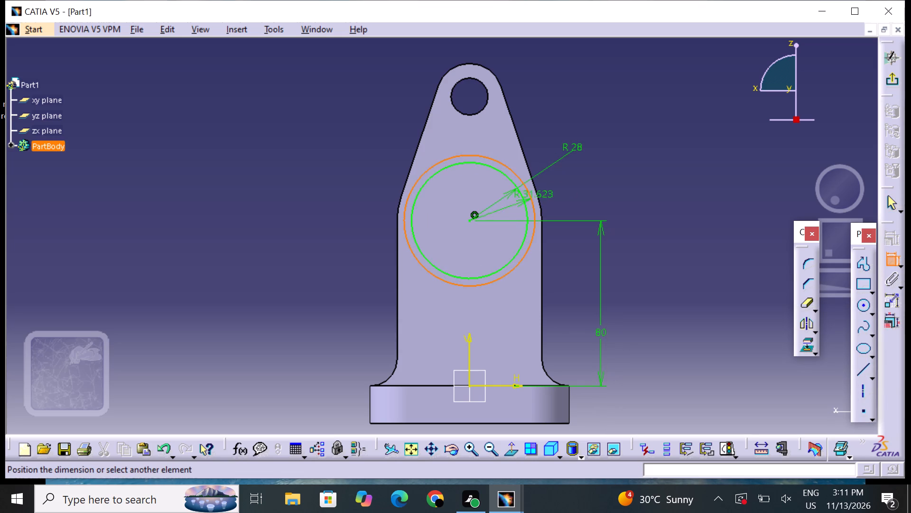
{"action": "left_click", "coordinate": [582, 185]}
{"action": "double_click", "coordinate": [582, 184]}
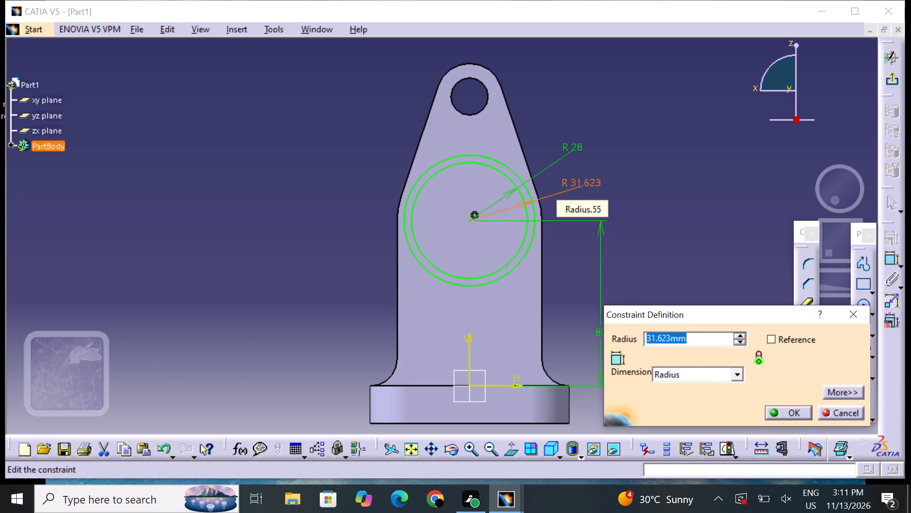
{"action": "key", "text": "BackSpace"}
{"action": "type", "text": "50"}
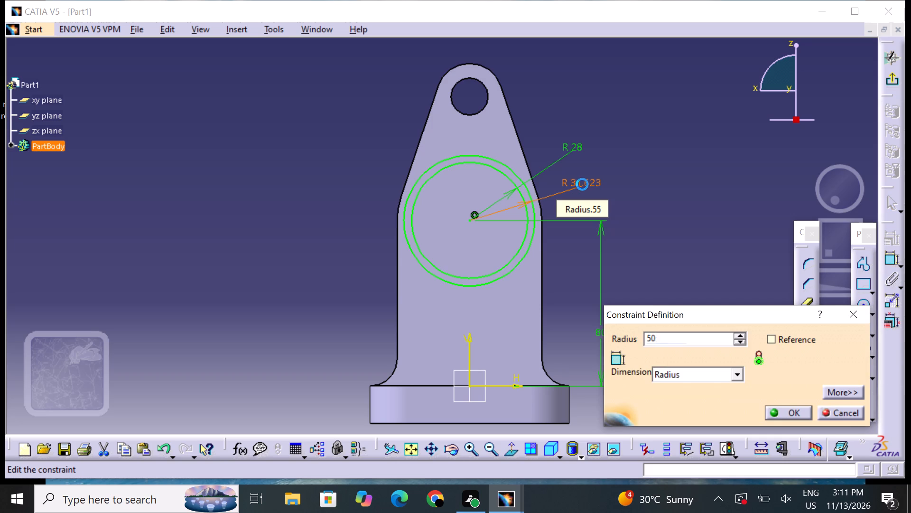
{"action": "key", "text": "Return"}
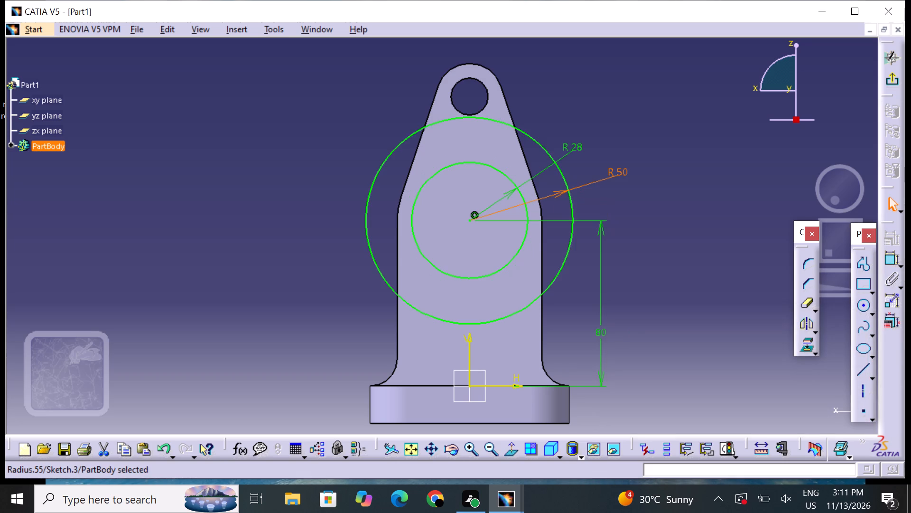
Change the outer circle's radius dimension to a diameter and set it to 50 mm.
{"action": "left_click", "coordinate": [617, 173]}
{"action": "right_click", "coordinate": [617, 173]}
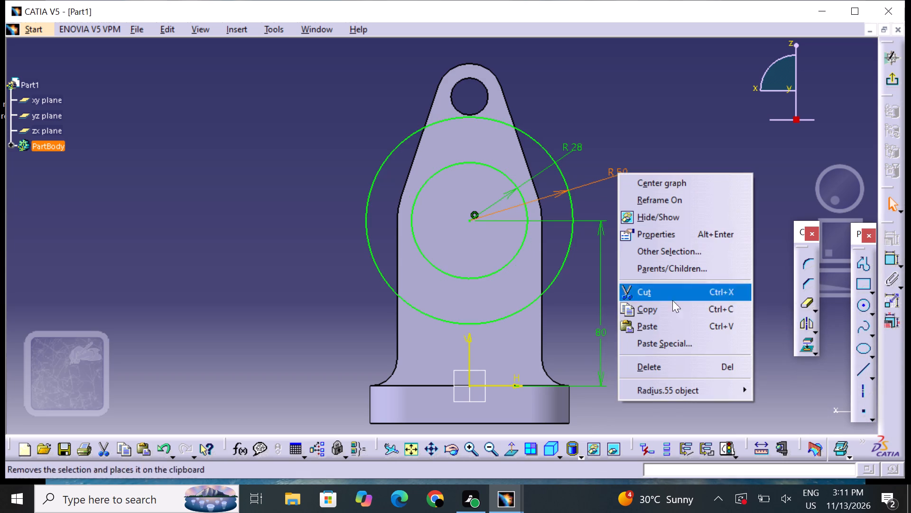
{"action": "left_click", "coordinate": [607, 258]}
{"action": "double_click", "coordinate": [616, 172]}
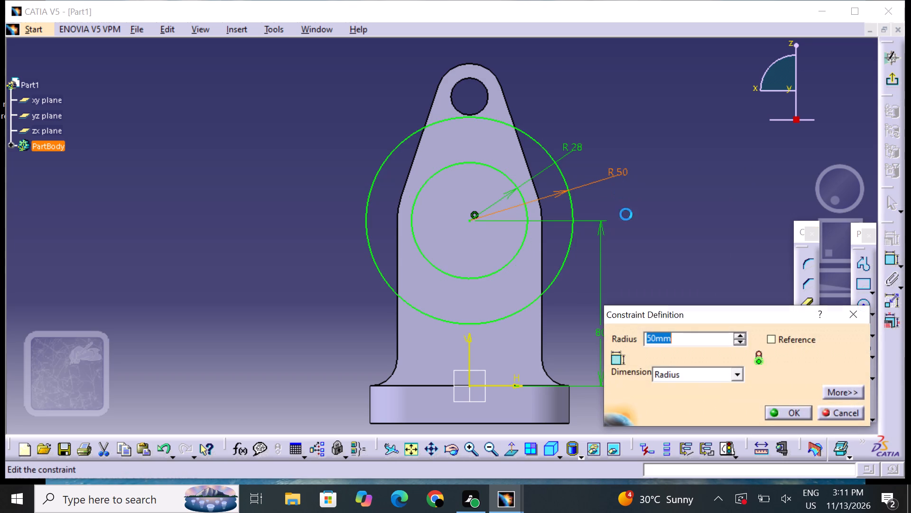
{"action": "left_click", "coordinate": [692, 372]}
{"action": "left_click", "coordinate": [691, 395]}
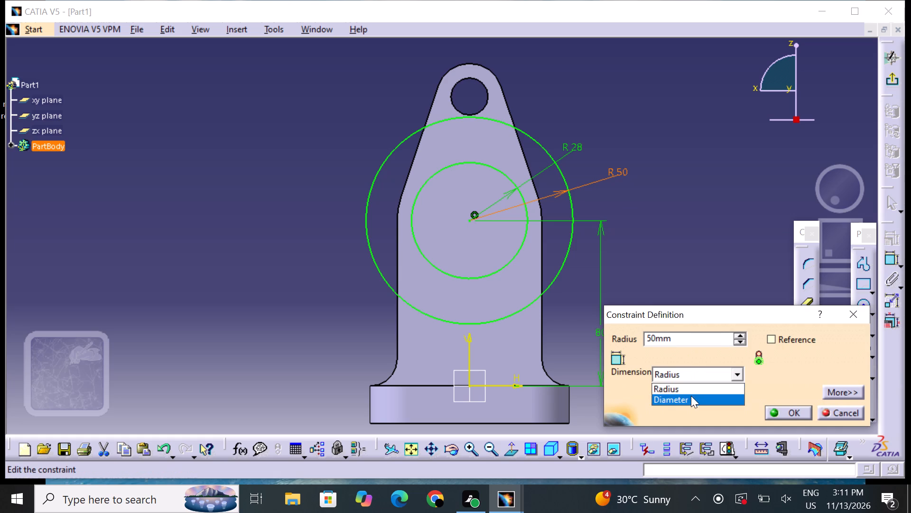
{"action": "left_click", "coordinate": [692, 336]}
{"action": "key", "text": "BackSpace"}
{"action": "key", "text": "BackSpace"}
{"action": "key", "text": "BackSpace"}
{"action": "key", "text": "BackSpace"}
{"action": "key", "text": "BackSpace"}
{"action": "key", "text": "BackSpace"}
{"action": "key", "text": "BackSpace"}
{"action": "key", "text": "BackSpace"}
{"action": "key", "text": "BackSpace"}
{"action": "key", "text": "BackSpace"}
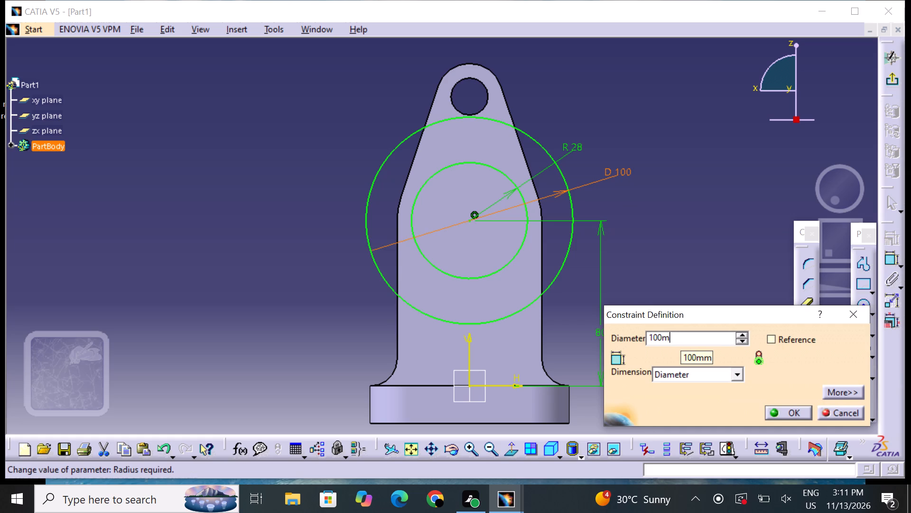
{"action": "type", "text": "50"}
{"action": "key", "text": "Return"}
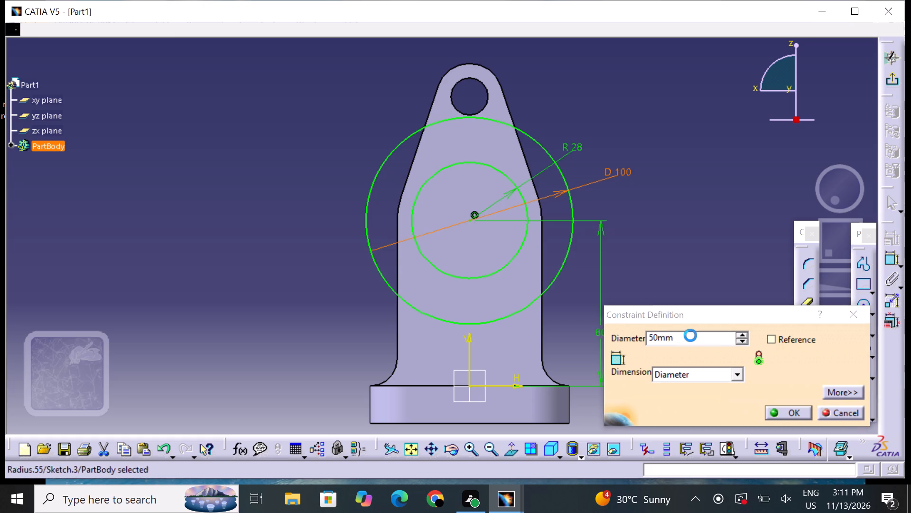
Change the inner circle's radius dimension to a diameter and set it to 28 mm.
{"action": "double_click", "coordinate": [574, 145]}
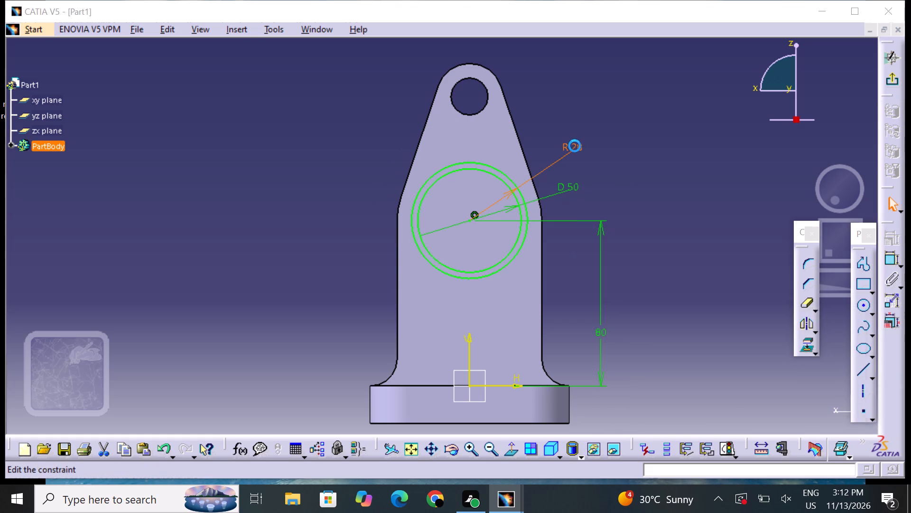
{"action": "left_click", "coordinate": [676, 380]}
{"action": "left_click", "coordinate": [688, 401]}
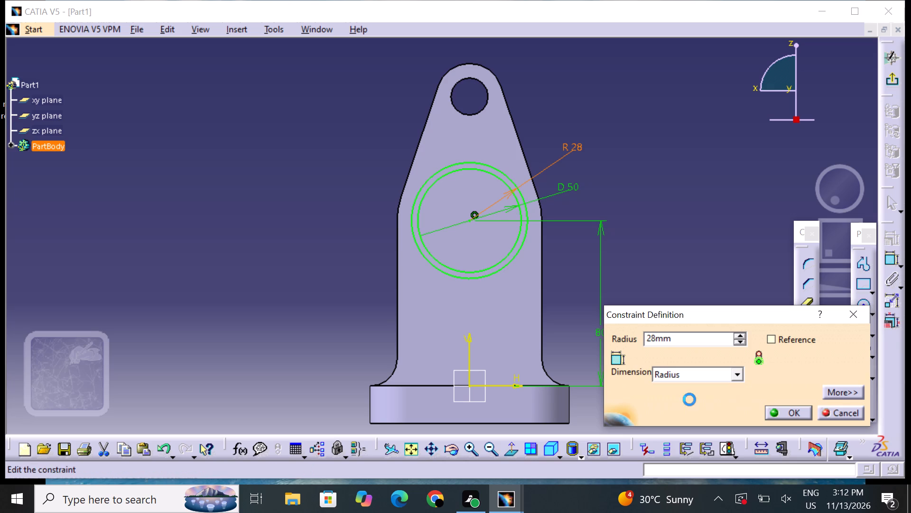
{"action": "left_click", "coordinate": [687, 337]}
{"action": "key", "text": "BackSpace"}
{"action": "key", "text": "BackSpace"}
{"action": "key", "text": "BackSpace"}
{"action": "key", "text": "BackSpace"}
{"action": "key", "text": "BackSpace"}
{"action": "key", "text": "BackSpace"}
{"action": "key", "text": "BackSpace"}
{"action": "key", "text": "BackSpace"}
{"action": "key", "text": "BackSpace"}
{"action": "key", "text": "BackSpace"}
{"action": "key", "text": "BackSpace"}
{"action": "key", "text": "BackSpace"}
{"action": "key", "text": "BackSpace"}
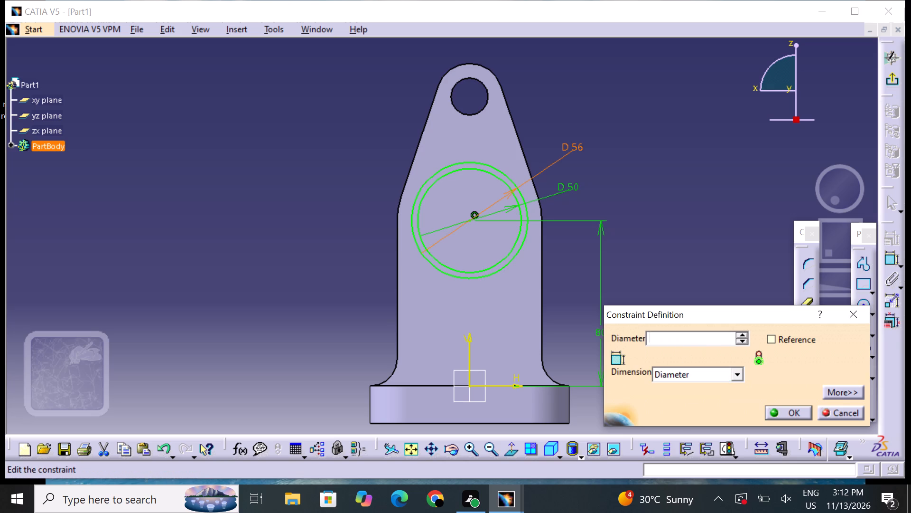
{"action": "key", "text": "2"}
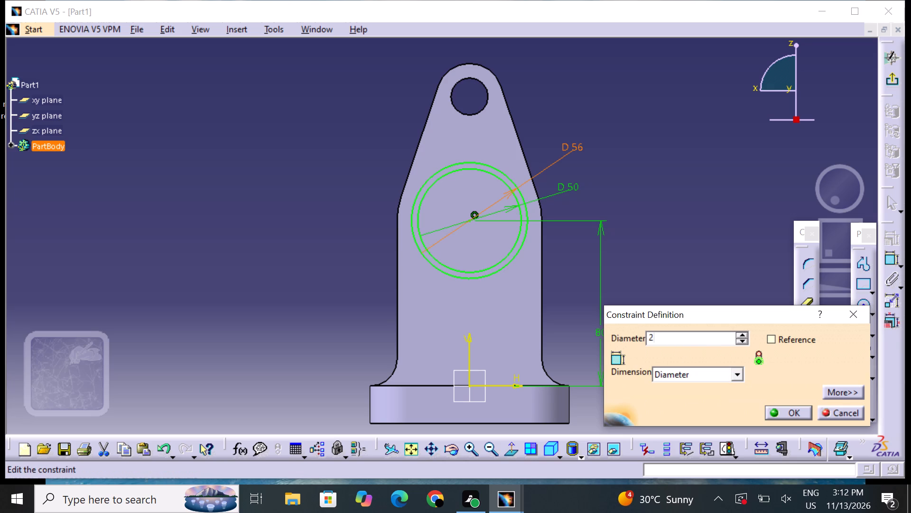
{"action": "key", "text": "8"}
{"action": "key", "text": "Return"}
{"action": "left_click", "coordinate": [687, 337]}
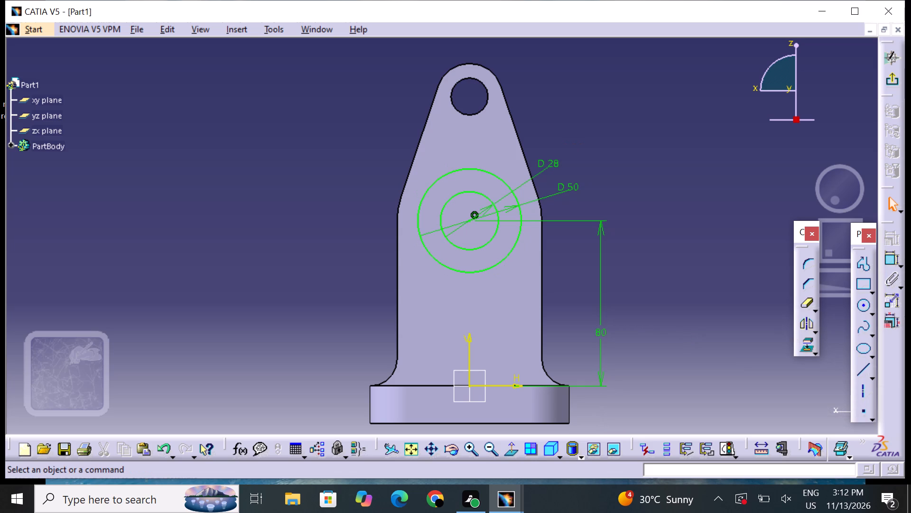
{"action": "middle_click_drag", "start_coordinate": [689, 298], "coordinate": [676, 267]}
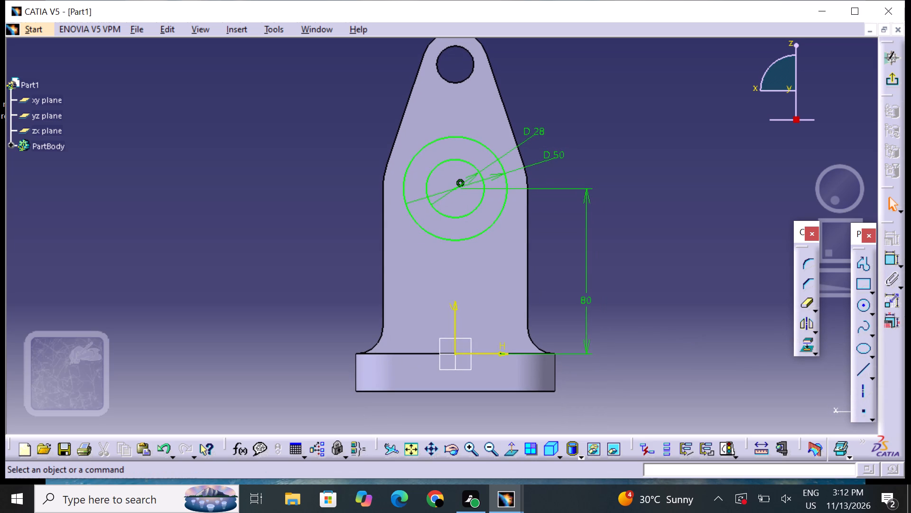
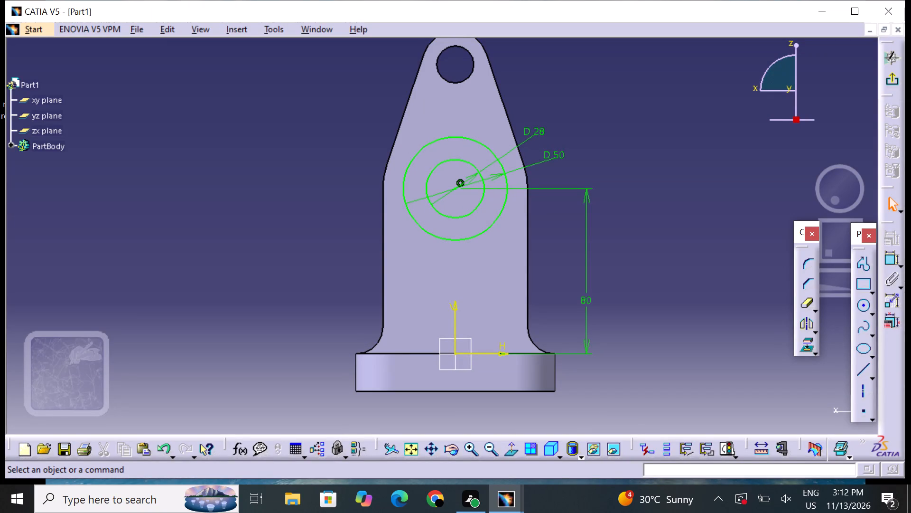
Exit the sketch and start a Pad from the concentric-circle profile on the upright's face.
{"action": "left_click", "coordinate": [887, 76]}
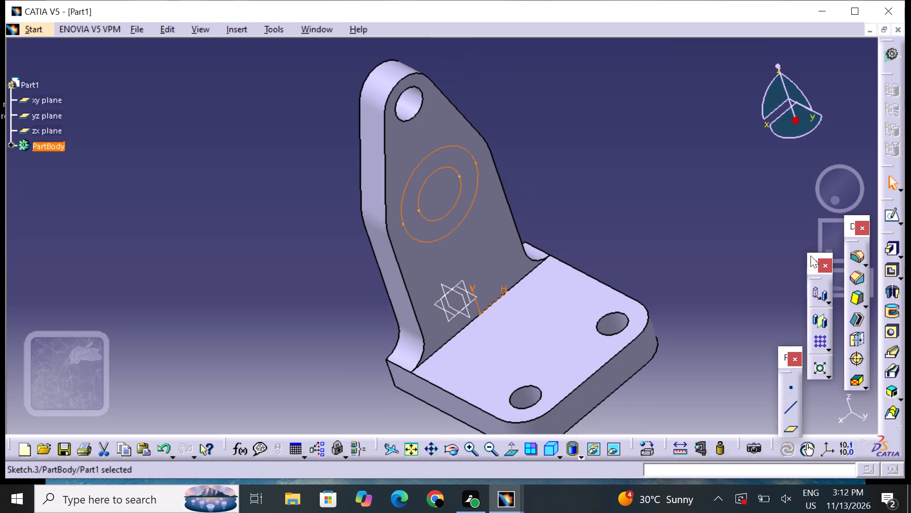
{"action": "left_click", "coordinate": [891, 247]}
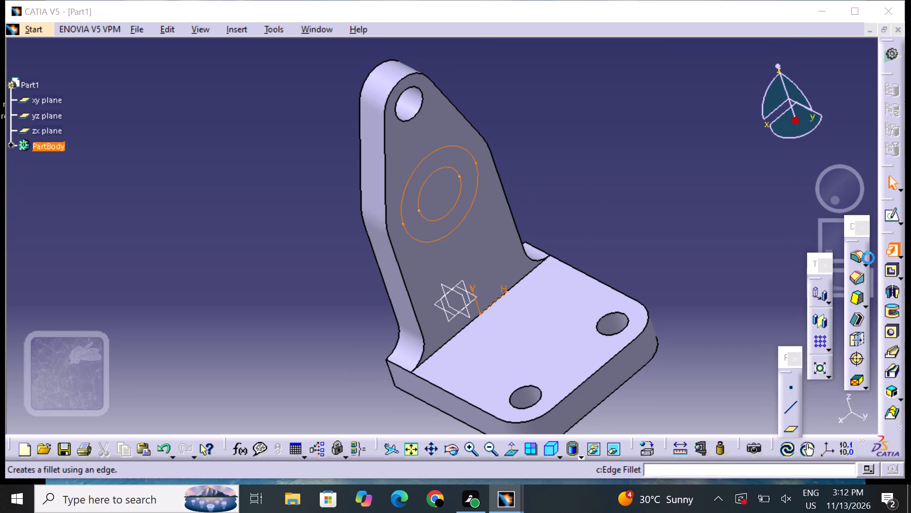
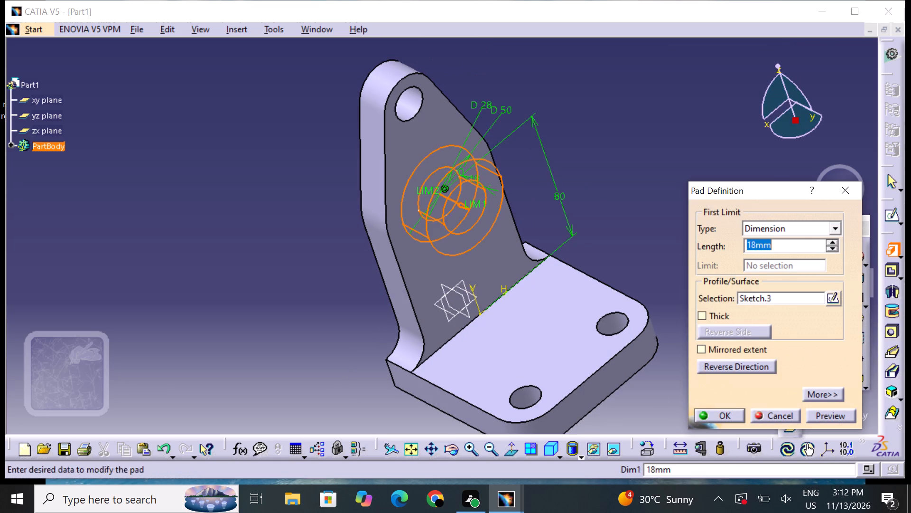
Pad the concentric-circle profile on the upright's face to a length of 40 mm.
{"action": "key", "text": "BackSpace"}
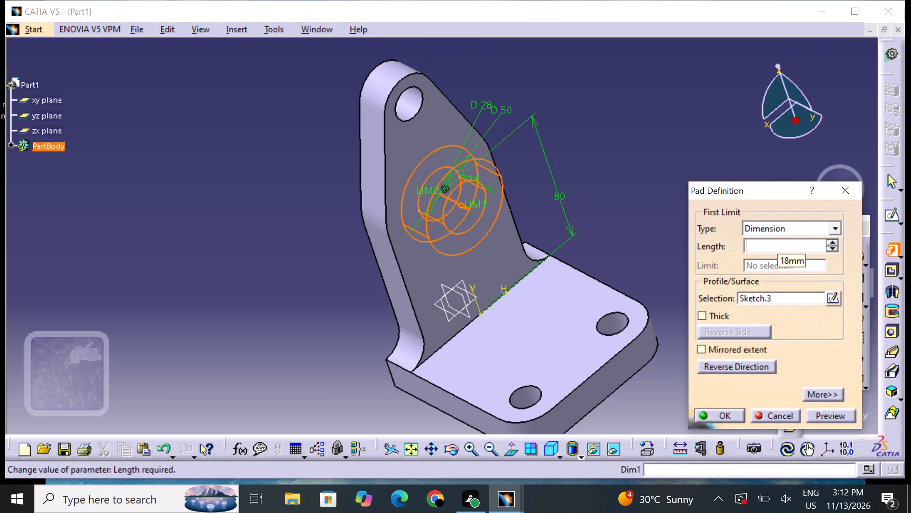
{"action": "type", "text": "40"}
{"action": "key", "text": "Return"}
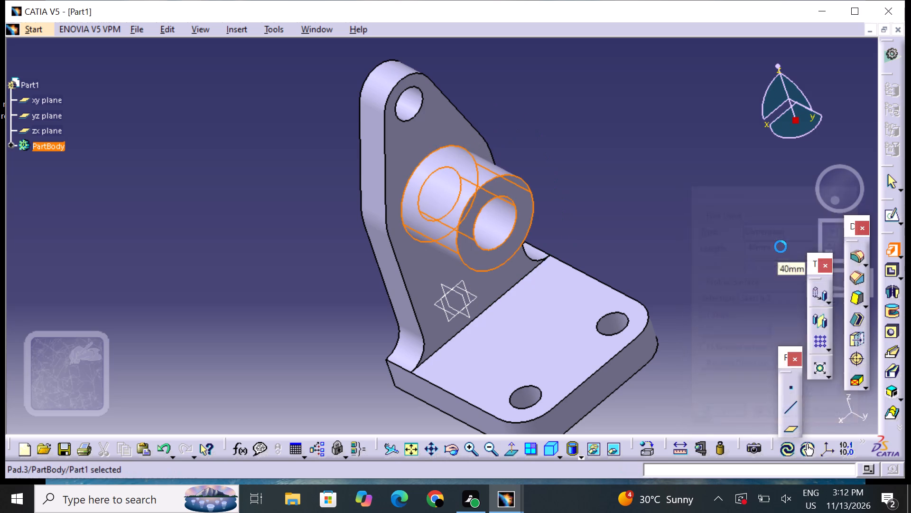
{"action": "left_click", "coordinate": [734, 246]}
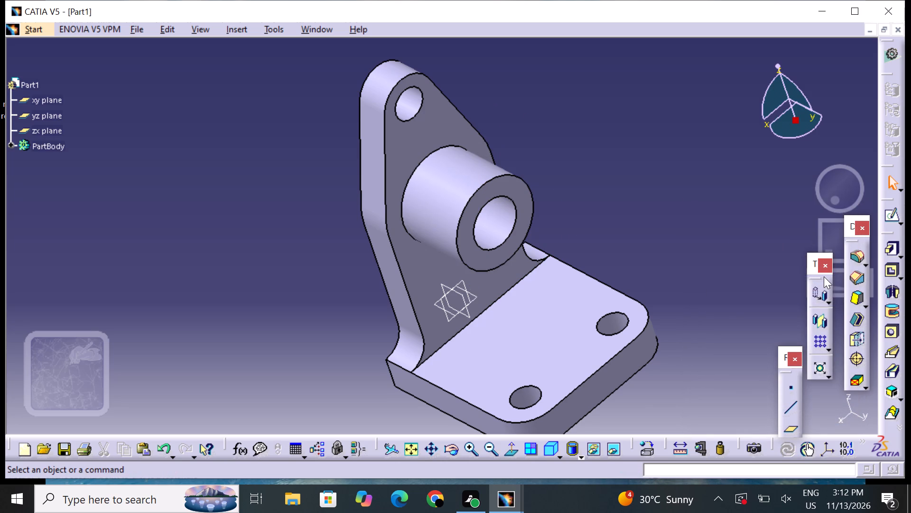
Open a new sketch on the yz plane, which runs through the middle of the bracket.
{"action": "middle_click", "coordinate": [670, 216]}
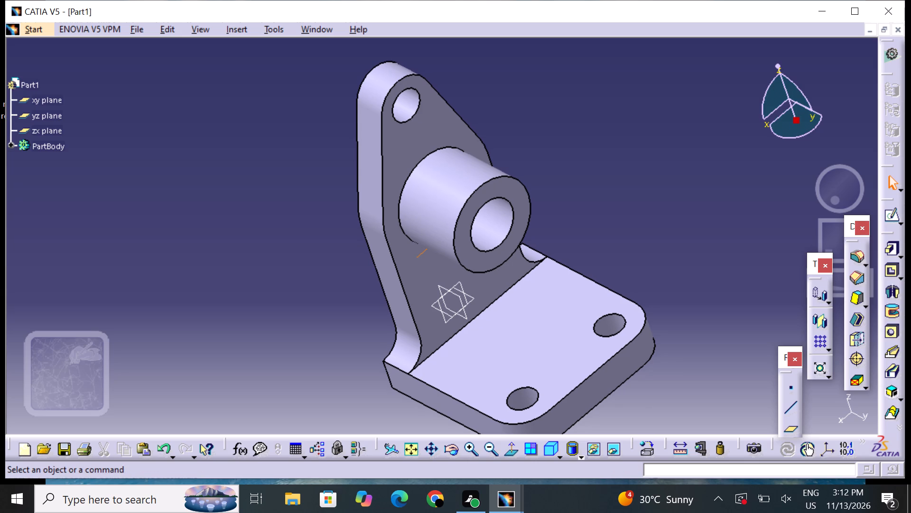
{"action": "left_click", "coordinate": [671, 231]}
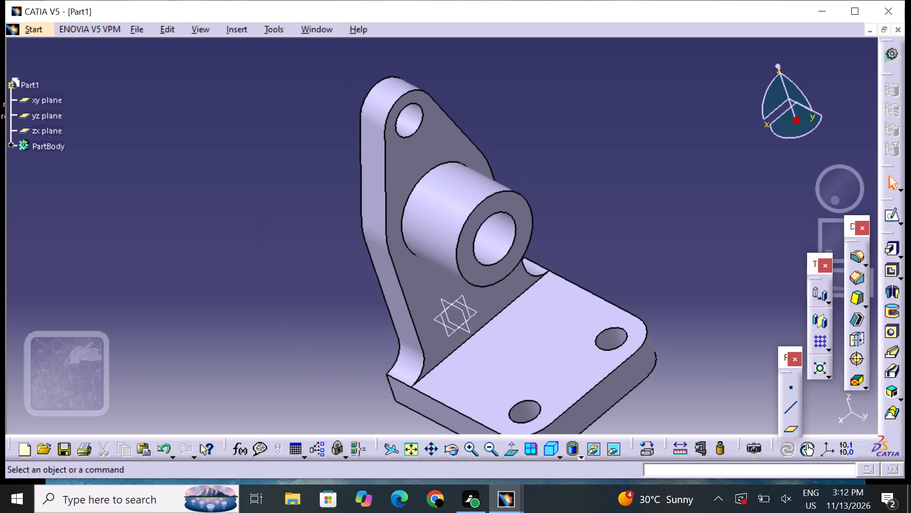
{"action": "middle_click", "coordinate": [577, 233]}
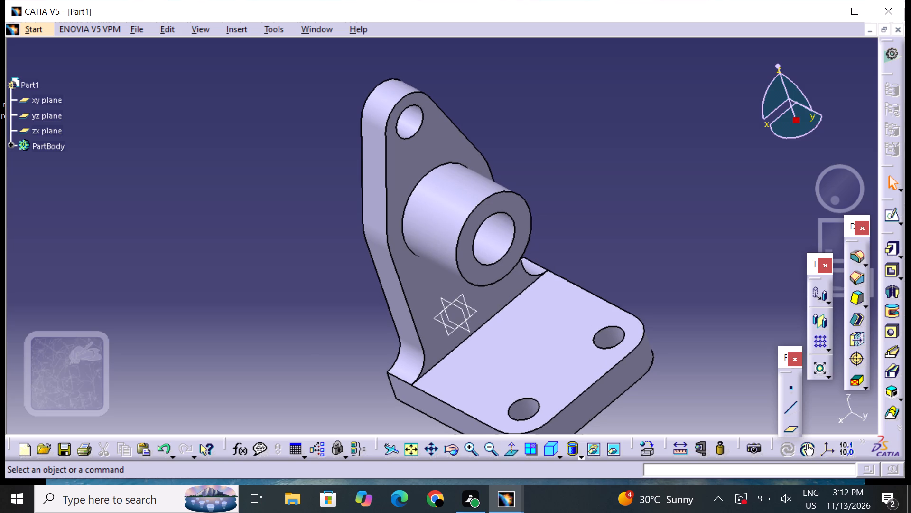
{"action": "middle_click_drag", "start_coordinate": [620, 250], "coordinate": [568, 308]}
{"action": "right_click_drag", "start_coordinate": [613, 254], "coordinate": [561, 308]}
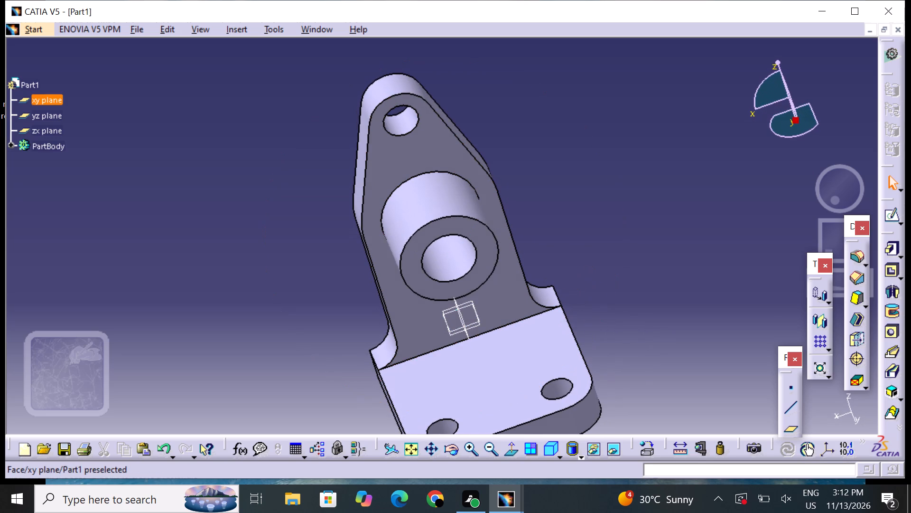
{"action": "left_click", "coordinate": [459, 320]}
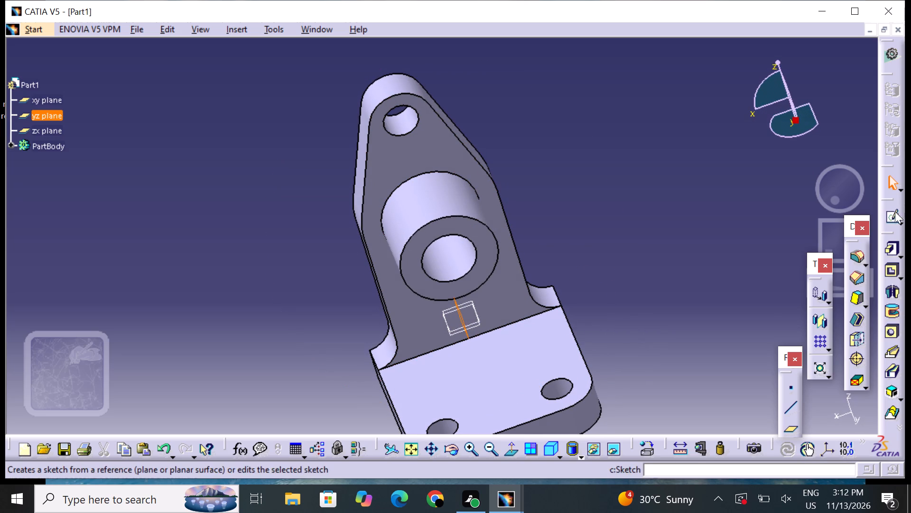
{"action": "left_click", "coordinate": [890, 213]}
{"action": "middle_click_drag", "start_coordinate": [614, 230], "coordinate": [653, 149]}
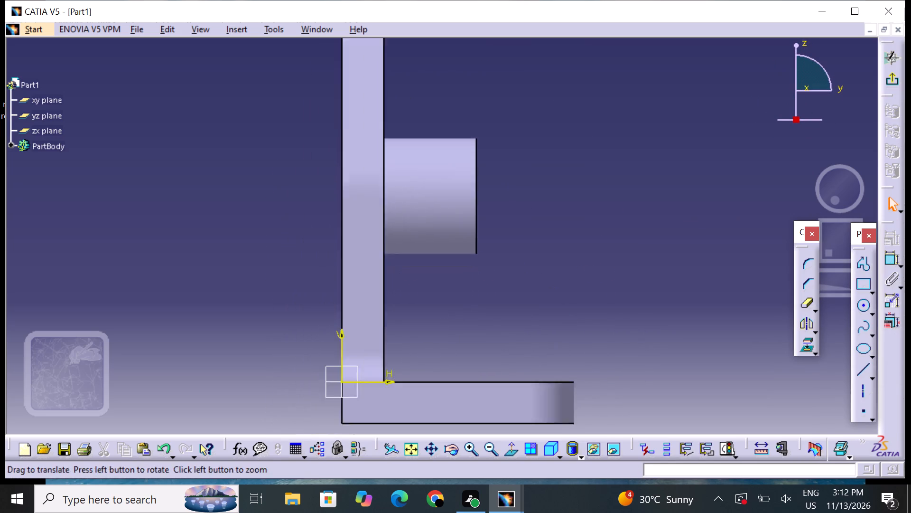
{"action": "middle_click_drag", "start_coordinate": [653, 149], "coordinate": [658, 137]}
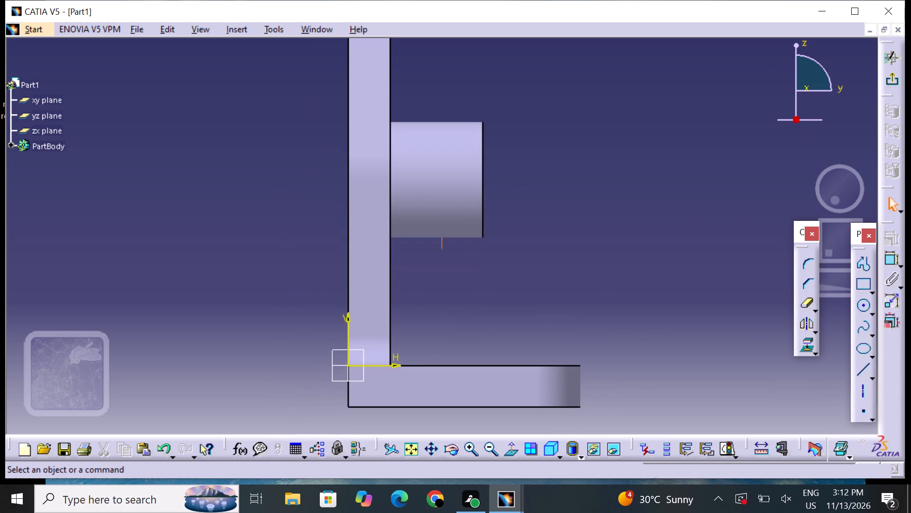
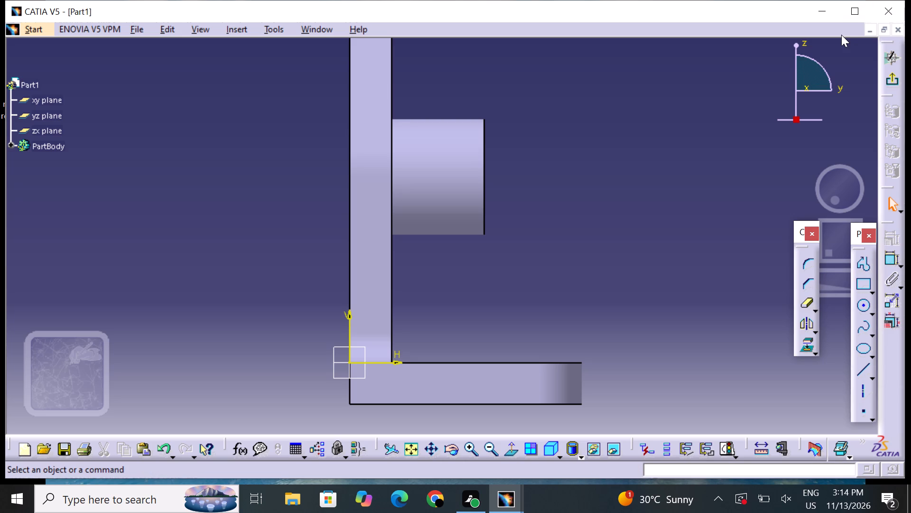
Project the outer end edge of the ring boss onto the sketch plane.
{"action": "left_click", "coordinate": [804, 349]}
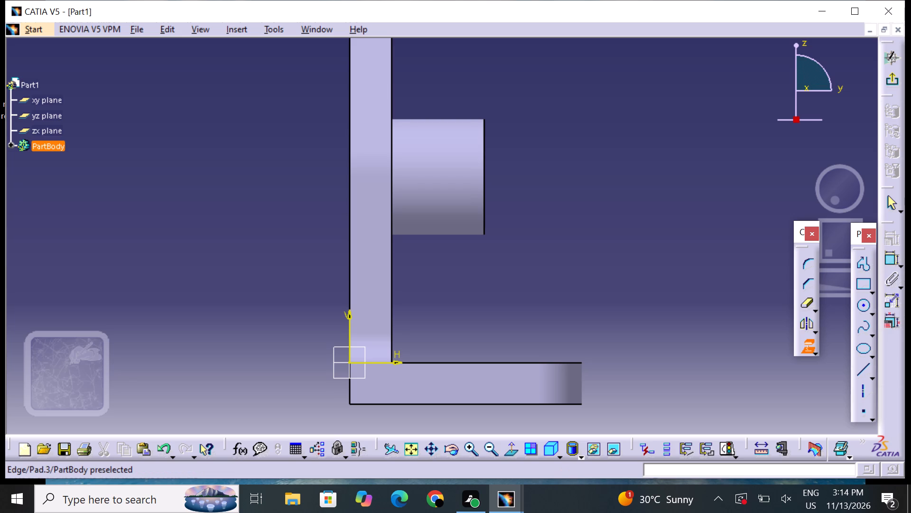
{"action": "left_click", "coordinate": [482, 157]}
{"action": "left_click", "coordinate": [611, 215]}
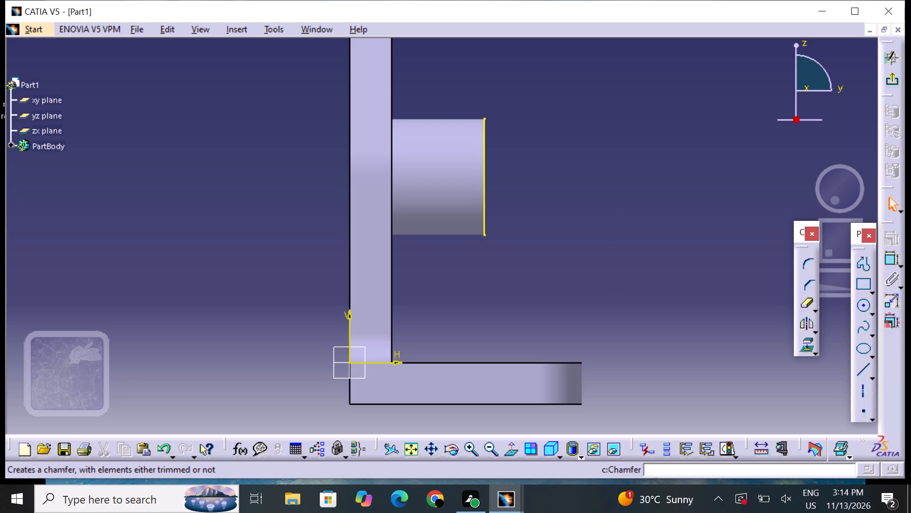
Sketch a three-point arc from the boss edge's lower endpoint (58, 55) to the base plate's top outer corner (100, 0), tangent to the projected edge.
{"action": "left_click", "coordinate": [872, 312]}
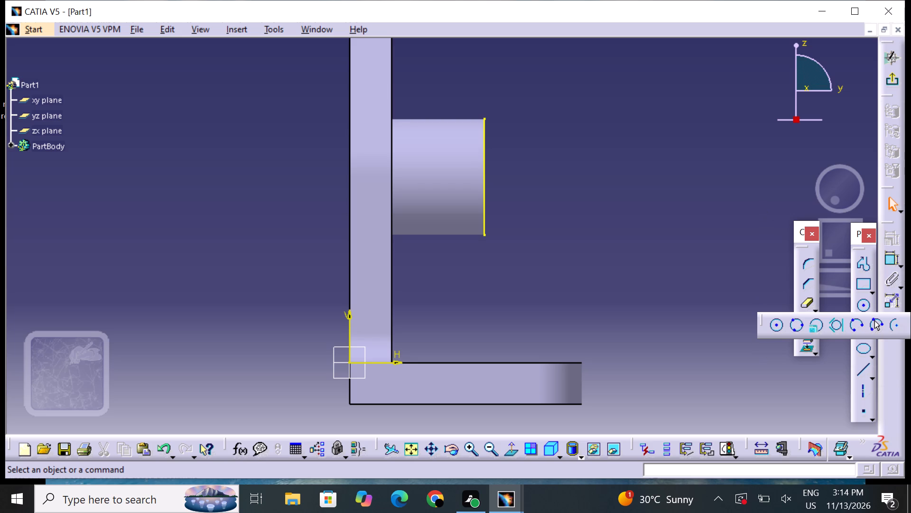
{"action": "left_click", "coordinate": [876, 321]}
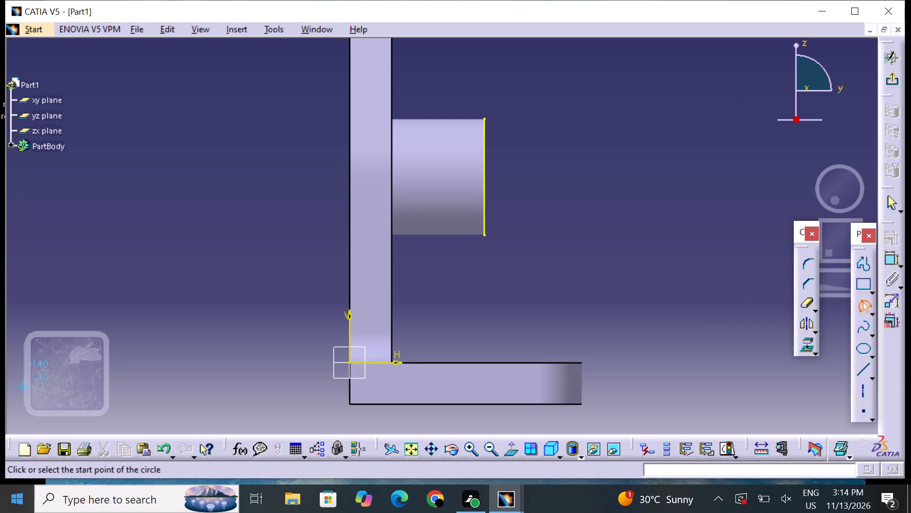
{"action": "left_click", "coordinate": [484, 235]}
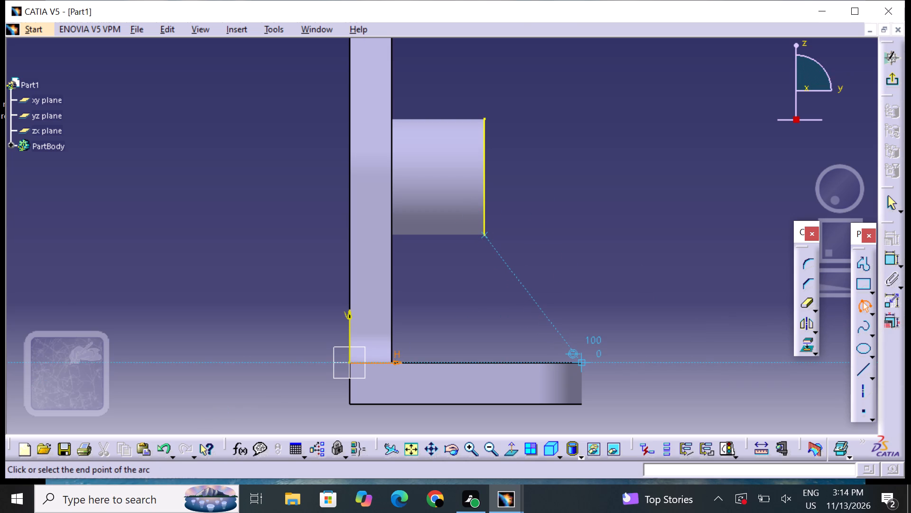
{"action": "left_click", "coordinate": [568, 362]}
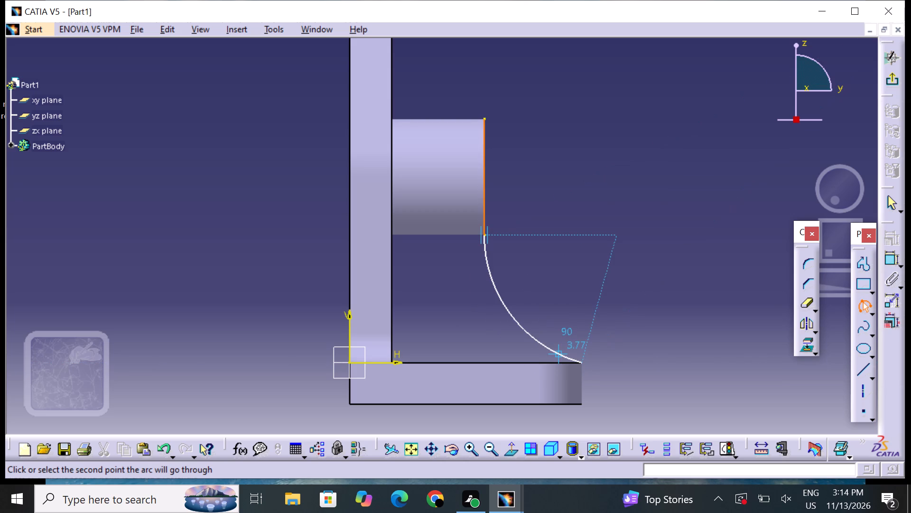
{"action": "left_click", "coordinate": [550, 343]}
{"action": "left_click", "coordinate": [576, 324]}
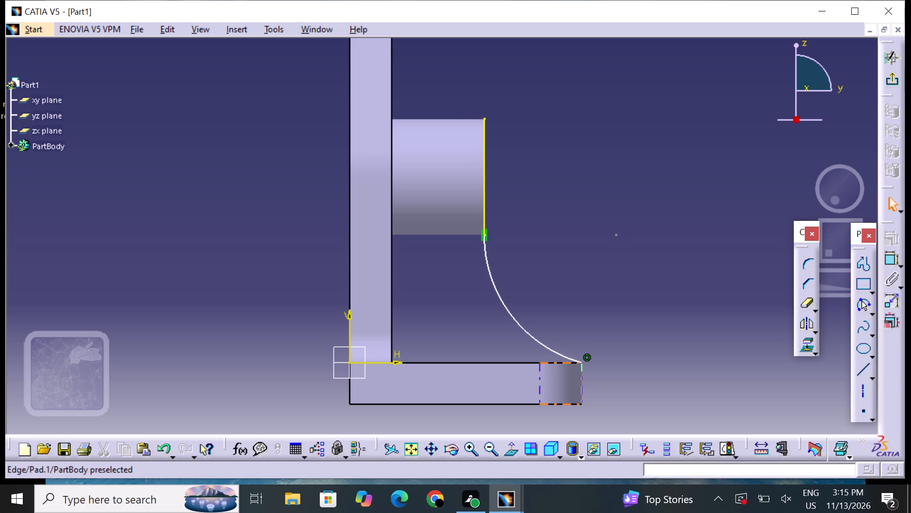
Examine up close where the arc's lower end meets the base plate's top outer corner.
{"action": "left_click", "coordinate": [468, 456]}
{"action": "left_click", "coordinate": [477, 449]}
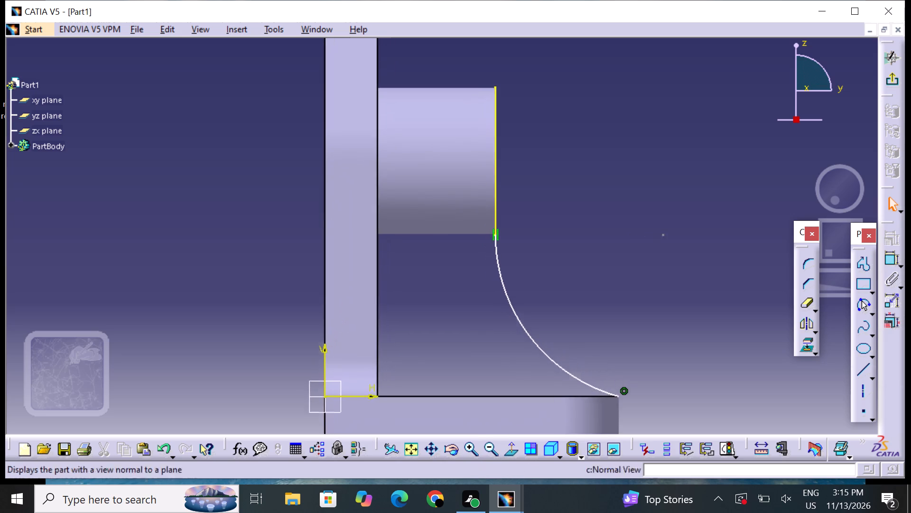
{"action": "middle_click_drag", "start_coordinate": [627, 354], "coordinate": [506, 244]}
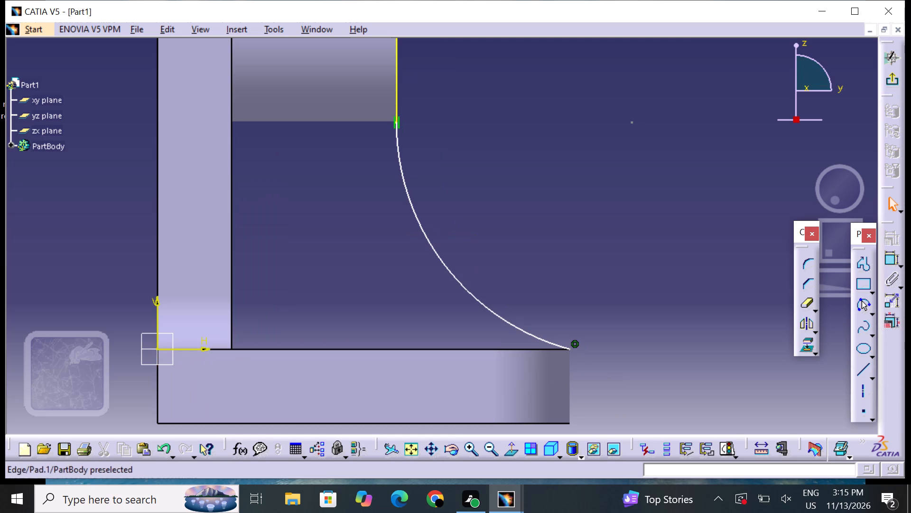
{"action": "left_click", "coordinate": [467, 444]}
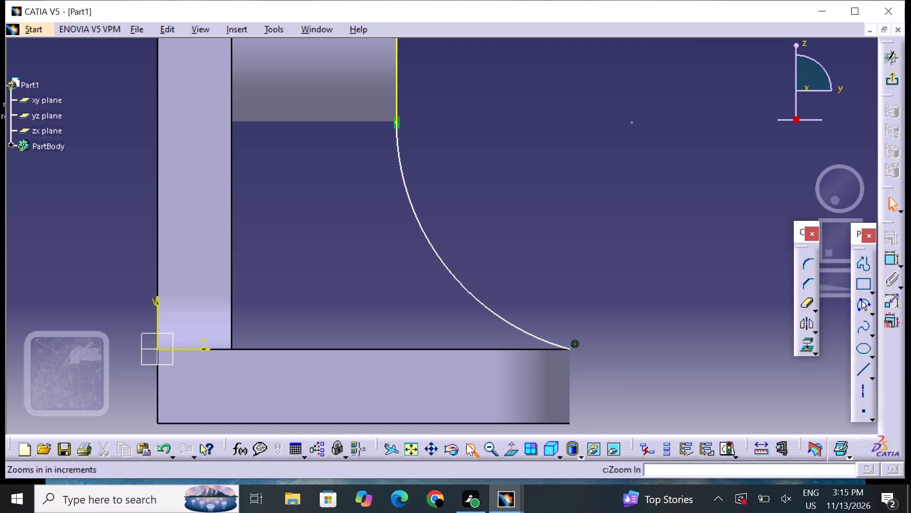
{"action": "middle_click_drag", "start_coordinate": [540, 419], "coordinate": [437, 307]}
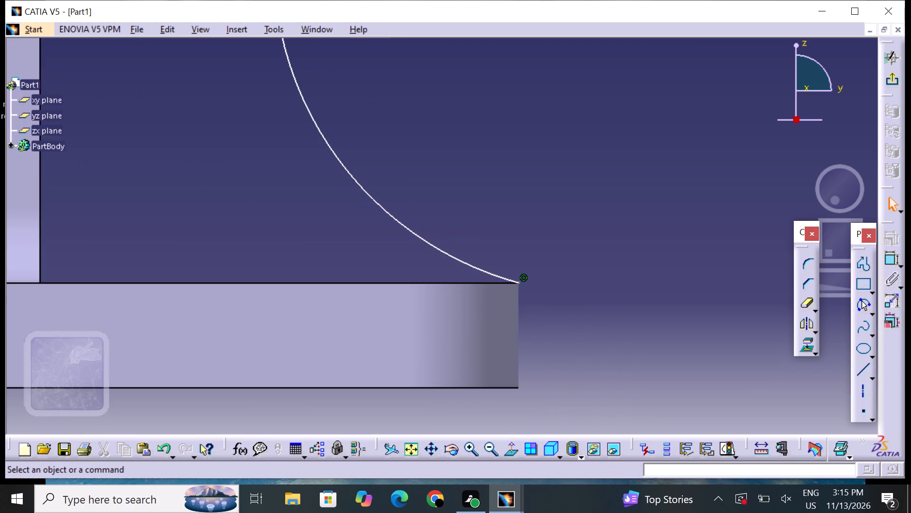
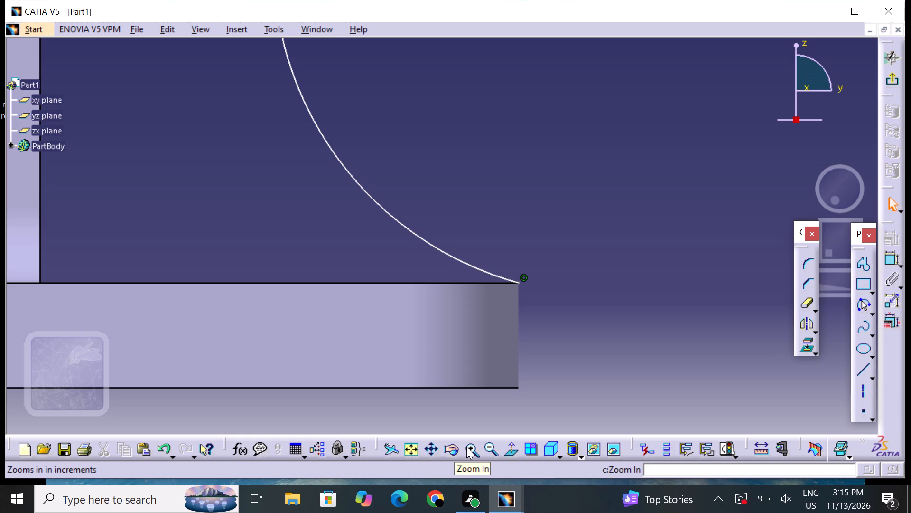
Constrain the arc's lower endpoint coincident with the base plate's top edge.
{"action": "left_click", "coordinate": [469, 450]}
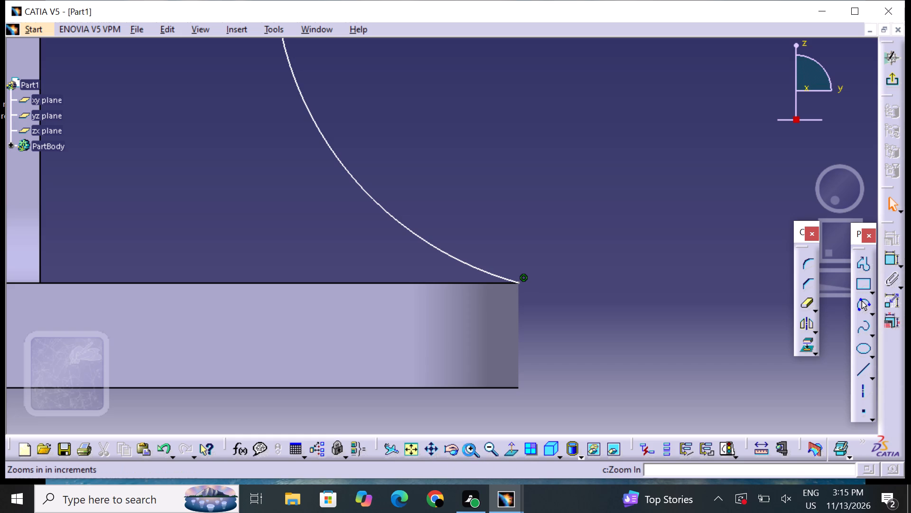
{"action": "triple_click", "coordinate": [469, 450]}
{"action": "left_click", "coordinate": [469, 450]}
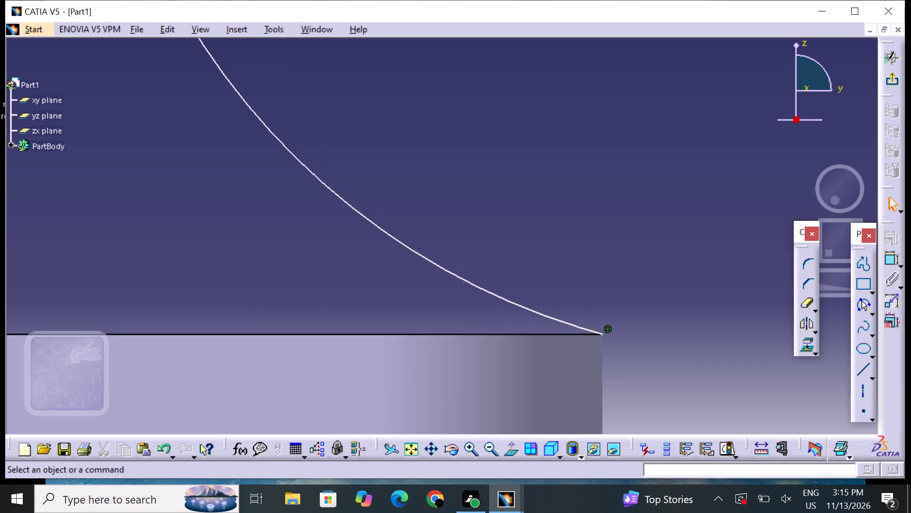
{"action": "middle_click_drag", "start_coordinate": [628, 373], "coordinate": [517, 223]}
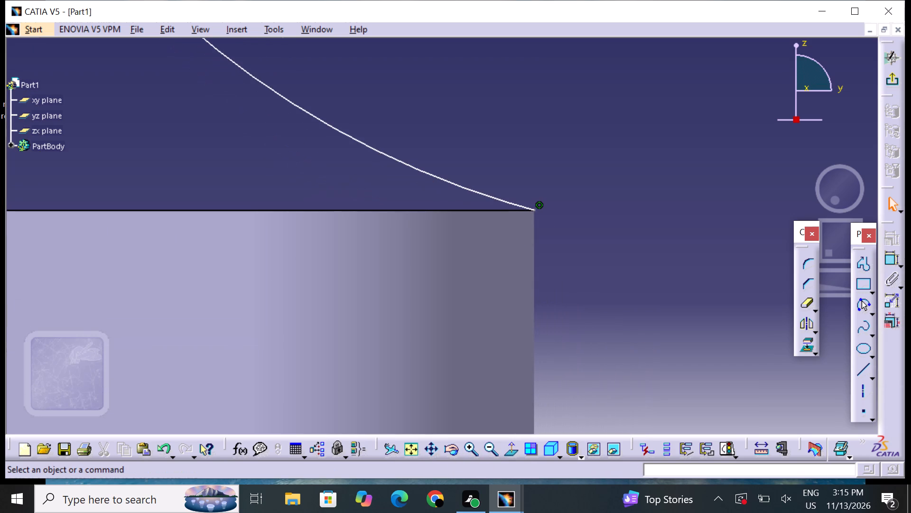
{"action": "left_click", "coordinate": [889, 257]}
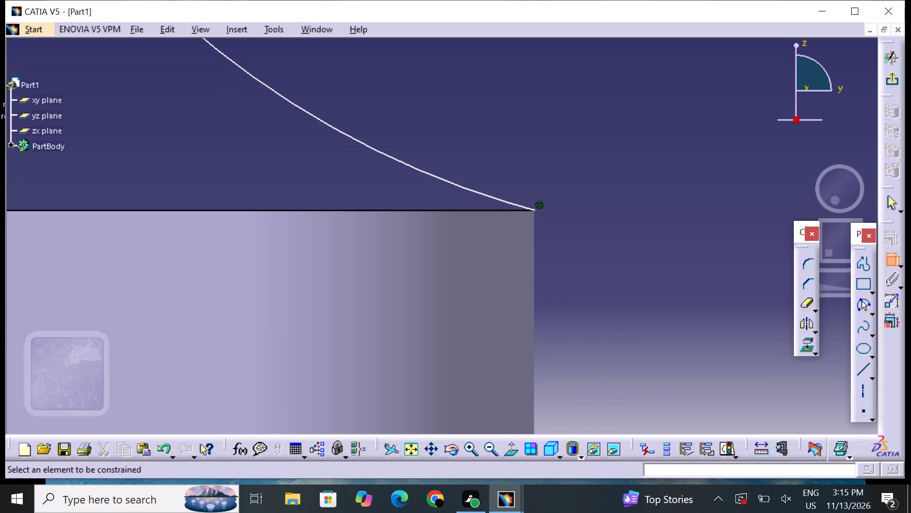
{"action": "left_click", "coordinate": [534, 210]}
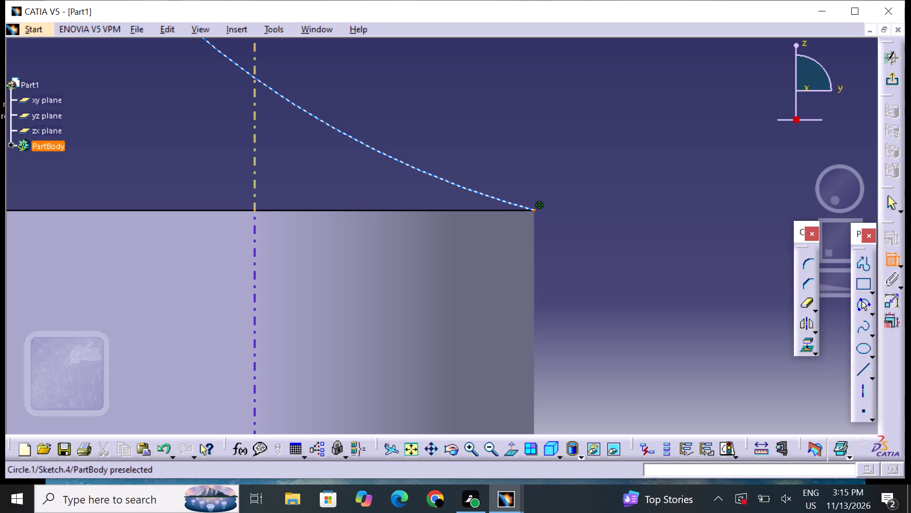
{"action": "left_click", "coordinate": [521, 211]}
{"action": "right_click", "coordinate": [521, 211]}
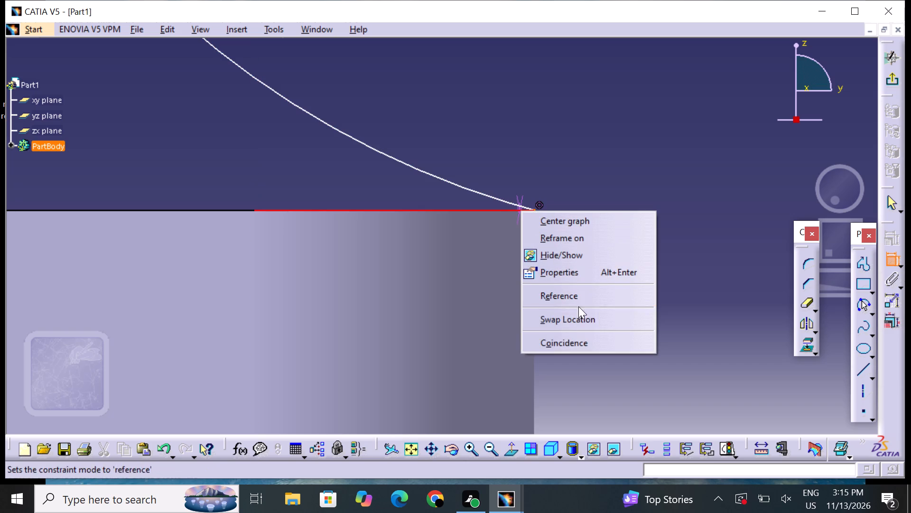
{"action": "left_click", "coordinate": [574, 345]}
{"action": "left_click", "coordinate": [584, 342]}
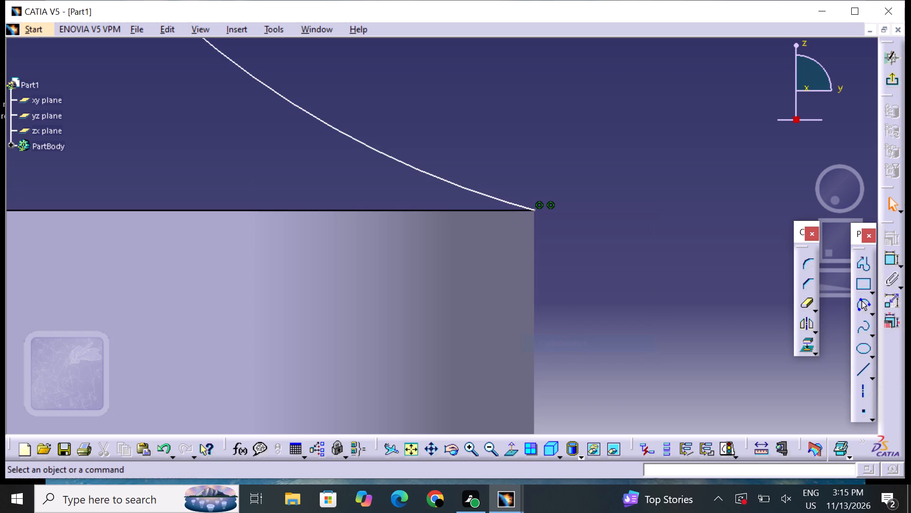
Examine the full arc between the ring boss's outer edge and the base plate's top outer corner.
{"action": "left_click", "coordinate": [489, 450]}
{"action": "triple_click", "coordinate": [490, 450]}
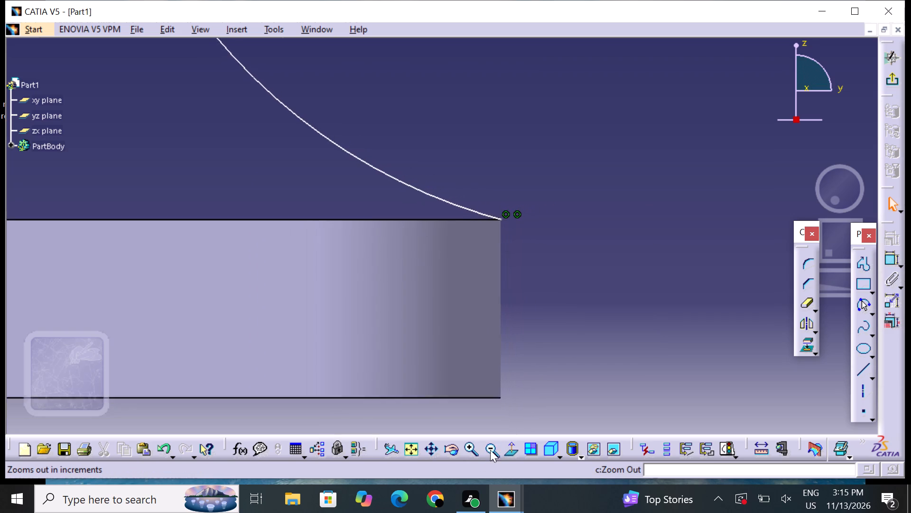
{"action": "triple_click", "coordinate": [490, 450]}
{"action": "left_click", "coordinate": [482, 448]}
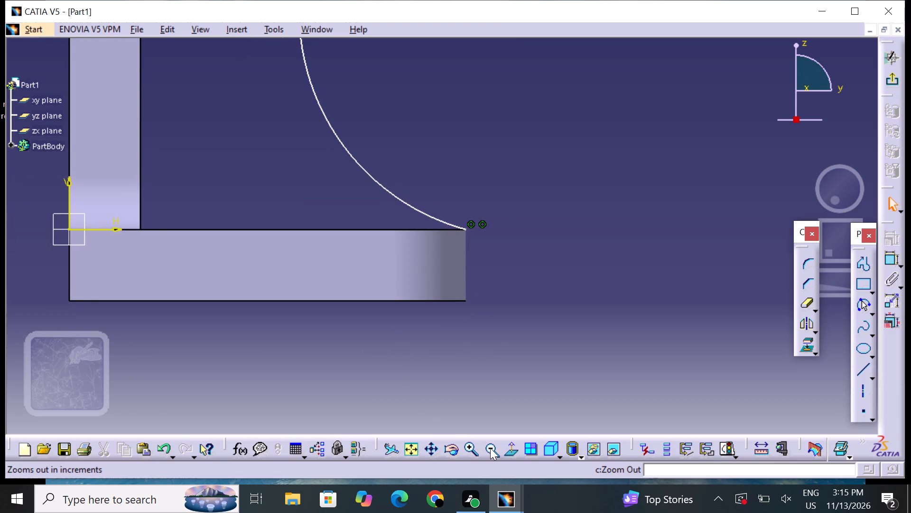
{"action": "left_click", "coordinate": [490, 448]}
{"action": "middle_click_drag", "start_coordinate": [353, 166], "coordinate": [460, 238]}
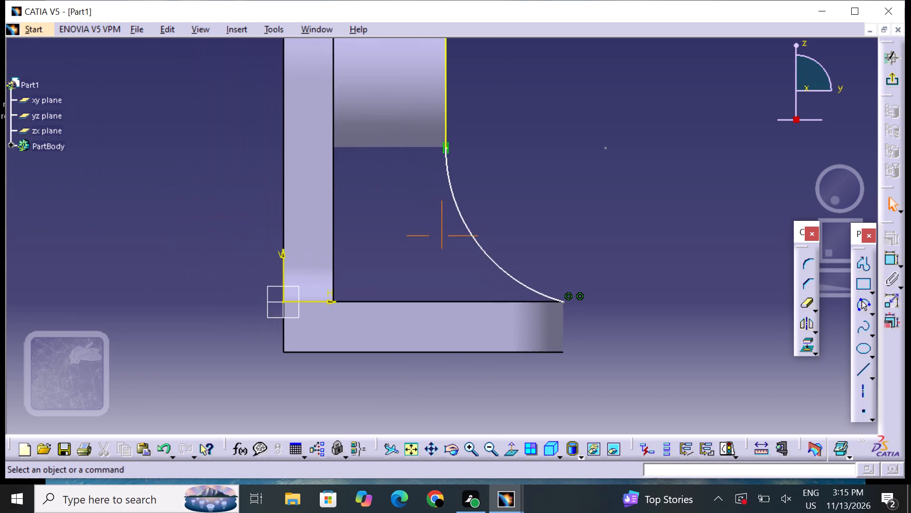
{"action": "middle_click_drag", "start_coordinate": [460, 238], "coordinate": [462, 239]}
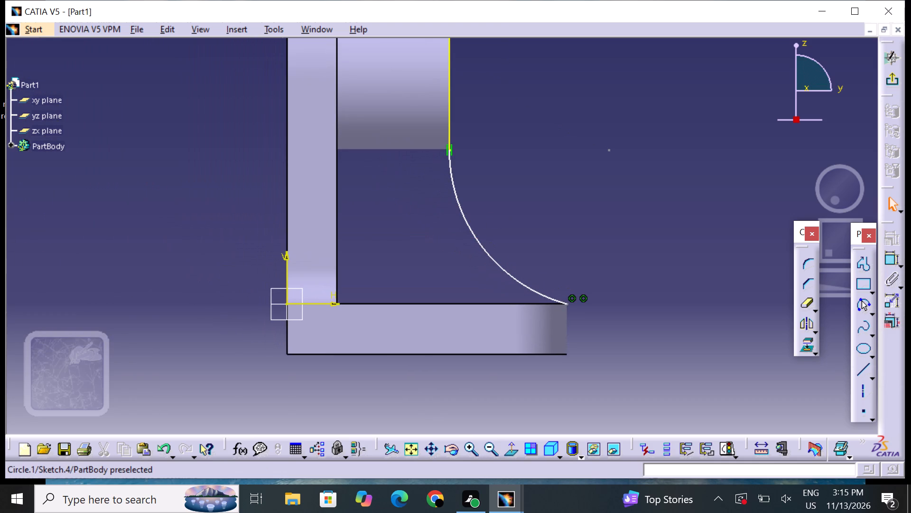
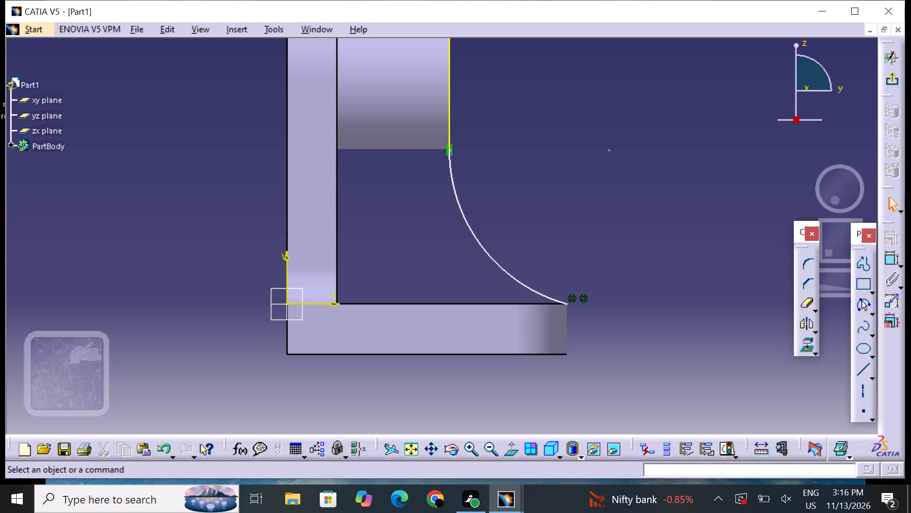
Delete the projected line along the ring boss's outer face, leaving only the arc, and exit the sketch.
{"action": "left_click", "coordinate": [444, 104]}
{"action": "left_click", "coordinate": [451, 100]}
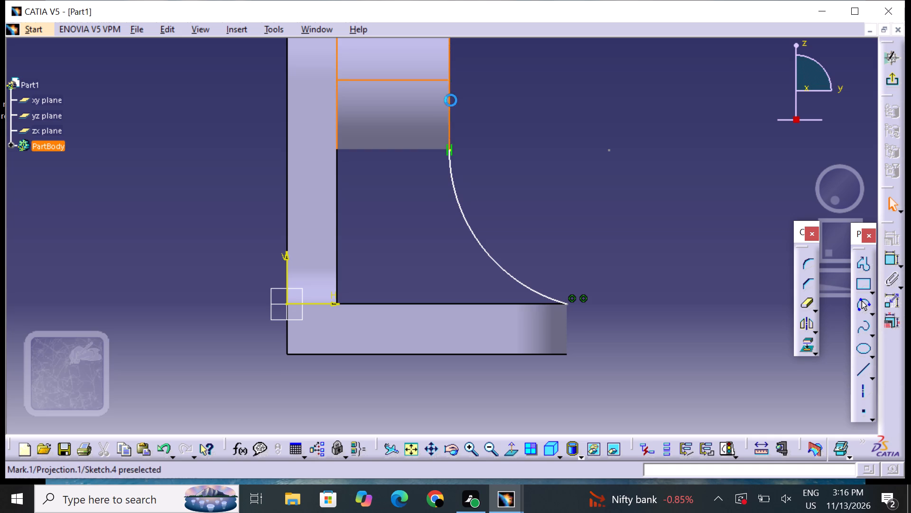
{"action": "right_click", "coordinate": [451, 100]}
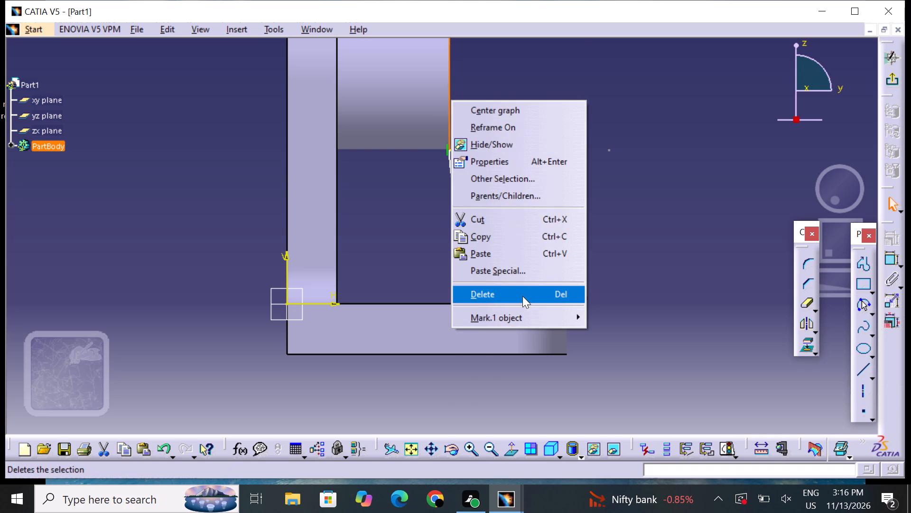
{"action": "left_click", "coordinate": [523, 296]}
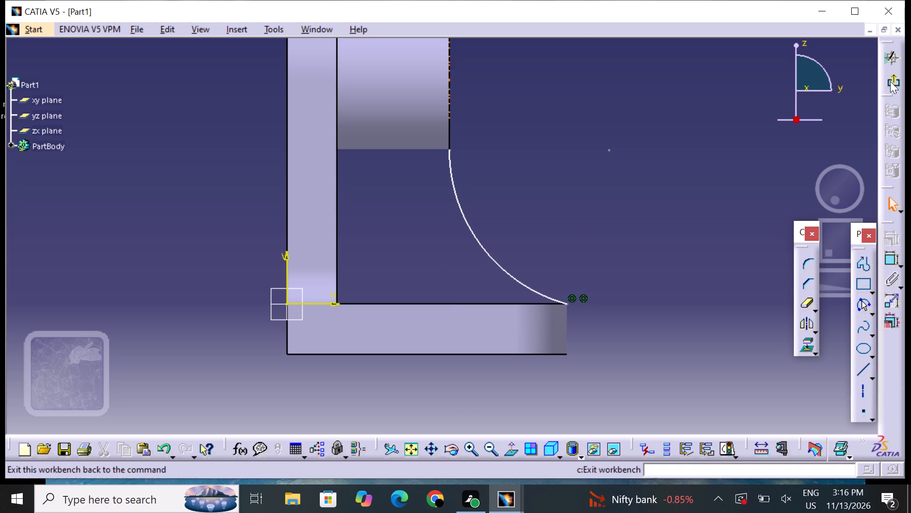
{"action": "left_click", "coordinate": [891, 81]}
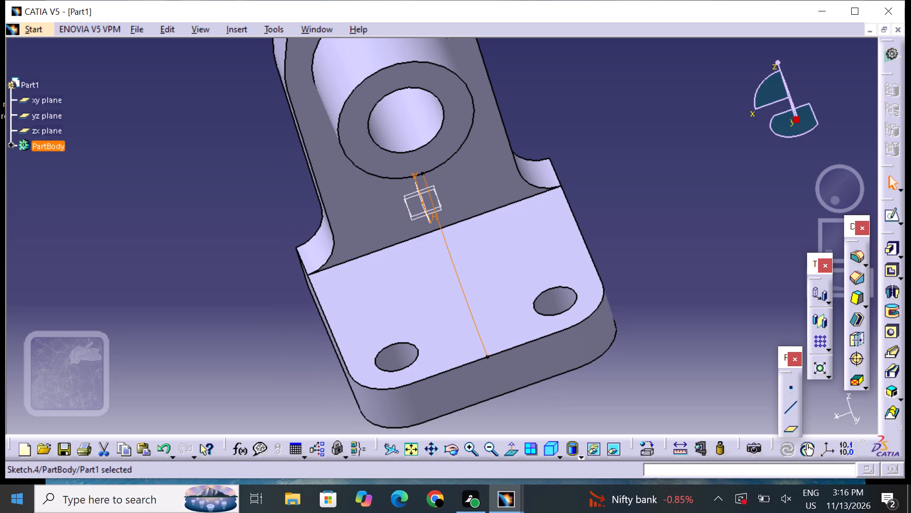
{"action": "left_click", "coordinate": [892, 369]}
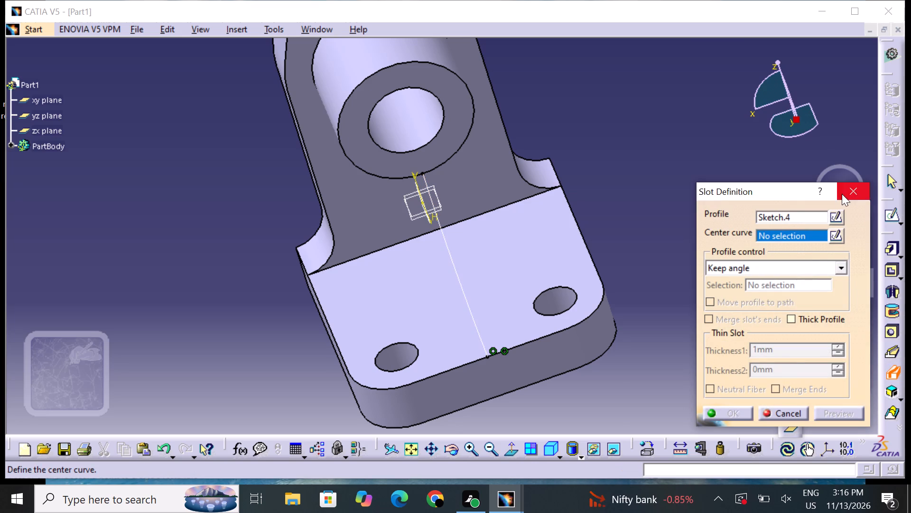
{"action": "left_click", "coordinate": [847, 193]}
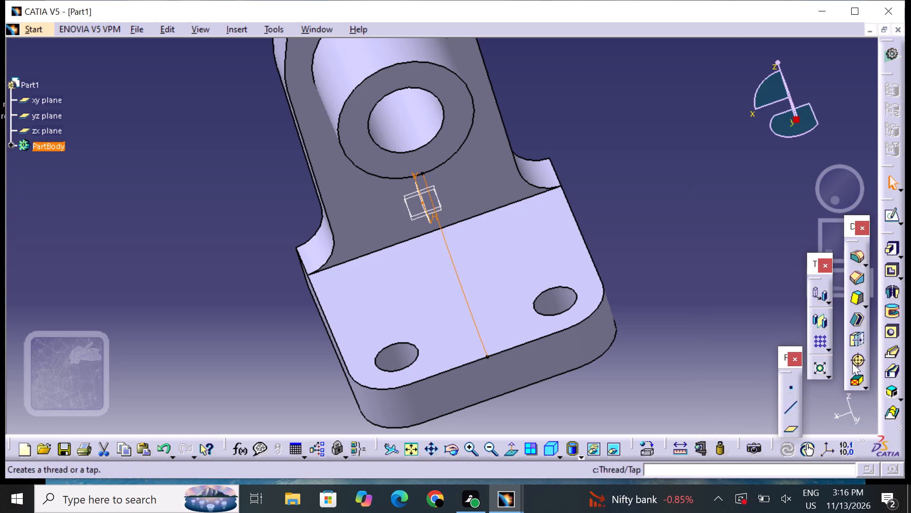
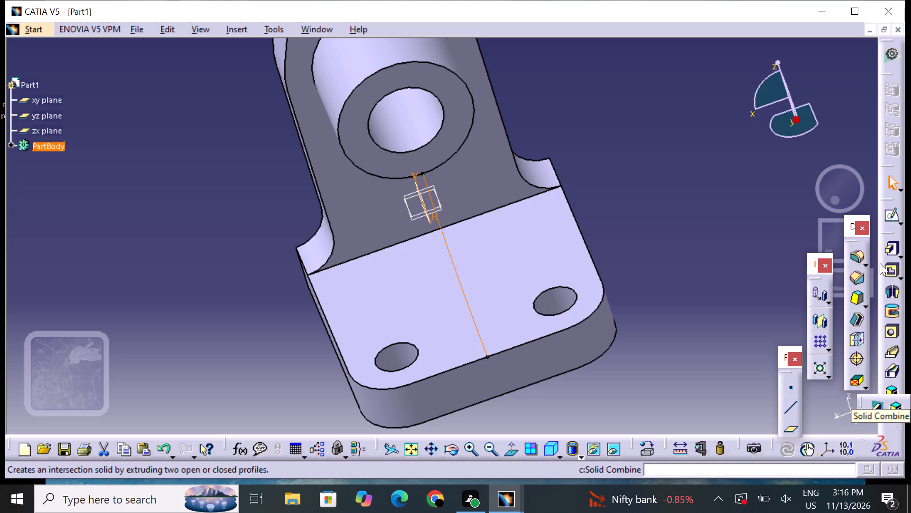
Start a Stiffener from the arc profile sketch between the ring boss and the base plate.
{"action": "left_click", "coordinate": [870, 403]}
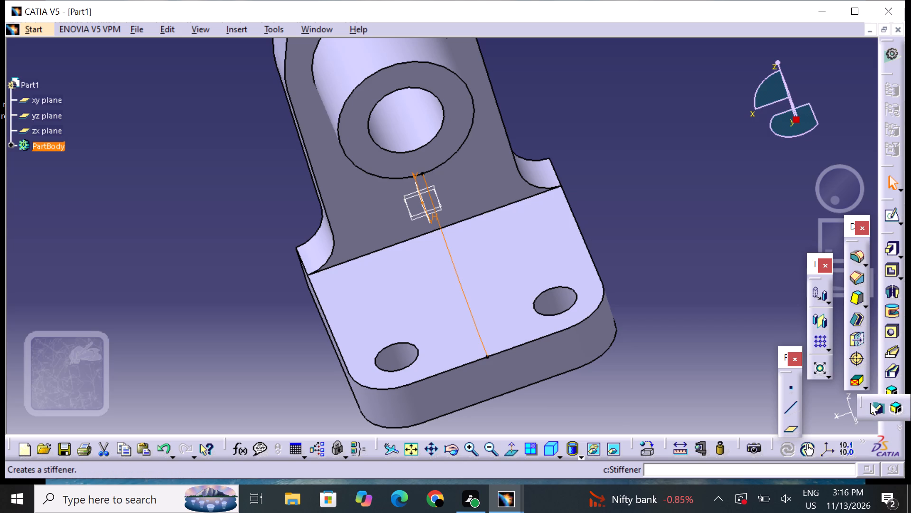
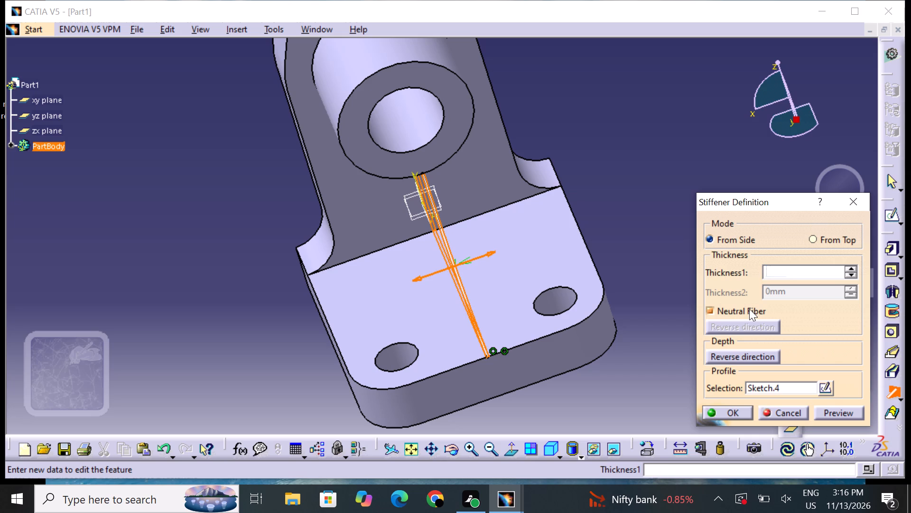
Create the stiffener between the ring boss and the base plate with a thickness of 10 mm about its neutral fiber.
{"action": "type", "text": "10"}
{"action": "left_click", "coordinate": [847, 412]}
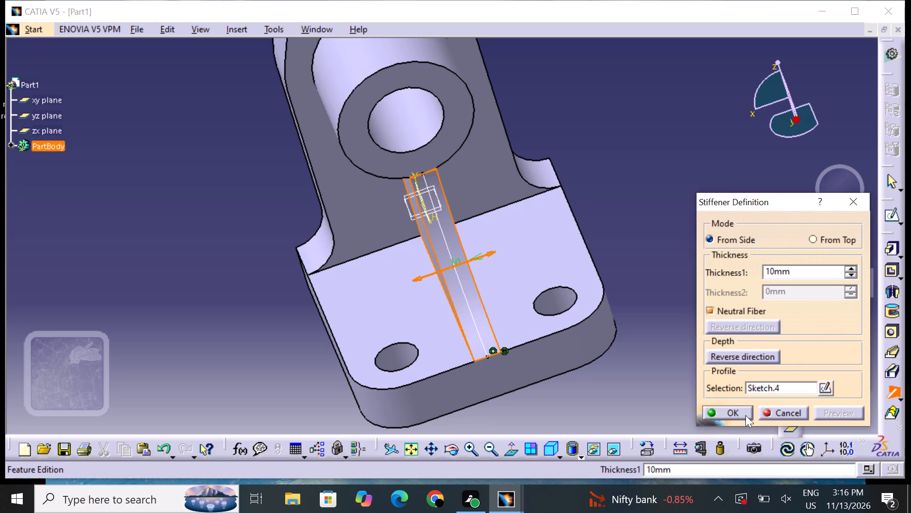
{"action": "left_click", "coordinate": [738, 415]}
{"action": "left_click", "coordinate": [604, 387]}
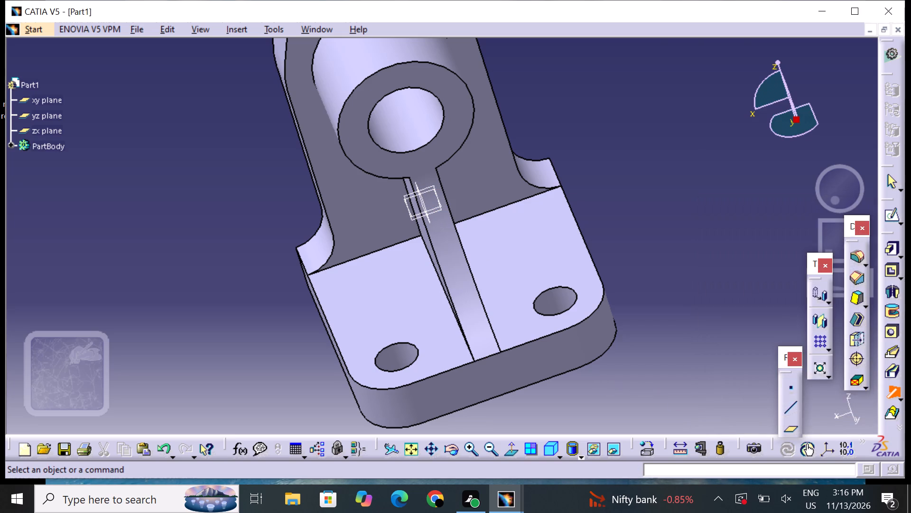
Examine the finished stiffener from several sides, checking where it meets the ring boss, the upright and the base plate.
{"action": "middle_click_drag", "start_coordinate": [674, 312], "coordinate": [436, 319]}
{"action": "right_click_drag", "start_coordinate": [667, 318], "coordinate": [436, 319]}
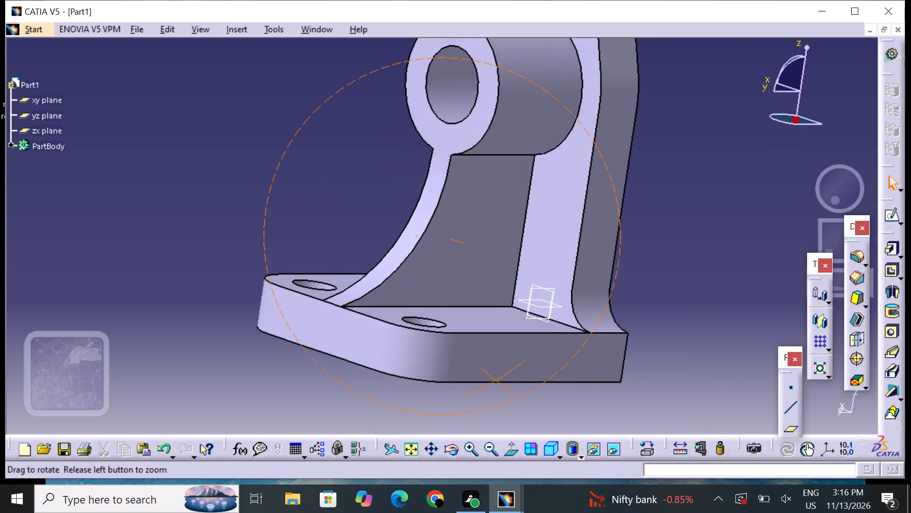
{"action": "middle_click_drag", "start_coordinate": [436, 319], "coordinate": [431, 317]}
{"action": "right_click_drag", "start_coordinate": [436, 319], "coordinate": [430, 318]}
{"action": "middle_click_drag", "start_coordinate": [684, 251], "coordinate": [614, 175]}
{"action": "right_click_drag", "start_coordinate": [682, 250], "coordinate": [614, 175]}
{"action": "middle_click_drag", "start_coordinate": [713, 221], "coordinate": [413, 285]}
{"action": "right_click_drag", "start_coordinate": [672, 257], "coordinate": [413, 285]}
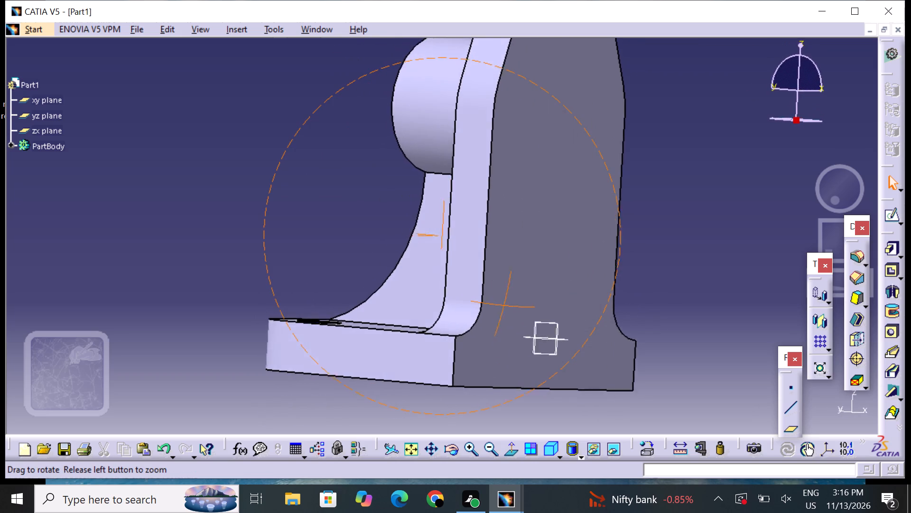
{"action": "middle_click_drag", "start_coordinate": [413, 285], "coordinate": [521, 301]}
{"action": "right_click_drag", "start_coordinate": [413, 285], "coordinate": [521, 307]}
{"action": "middle_click_drag", "start_coordinate": [607, 162], "coordinate": [683, 370]}
{"action": "right_click_drag", "start_coordinate": [616, 206], "coordinate": [683, 370]}
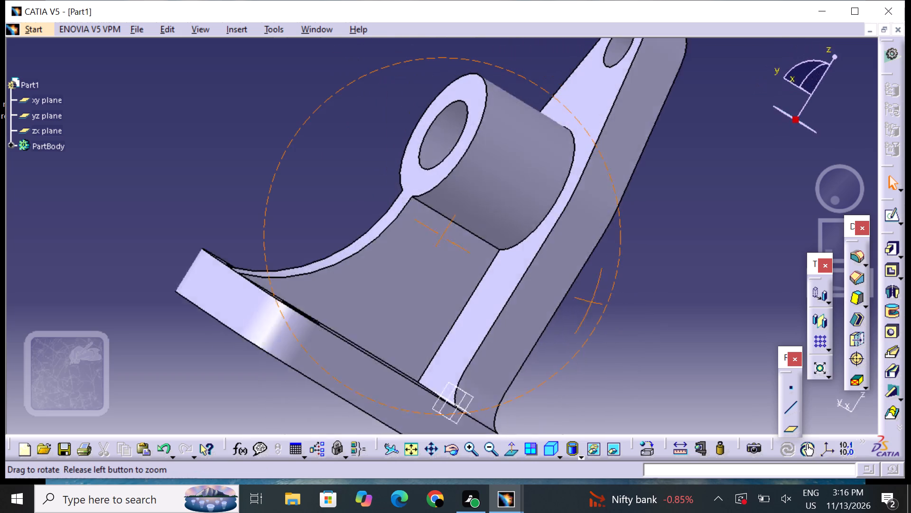
{"action": "middle_click_drag", "start_coordinate": [683, 370], "coordinate": [686, 434]}
{"action": "right_click_drag", "start_coordinate": [683, 370], "coordinate": [683, 431]}
{"action": "middle_click_drag", "start_coordinate": [688, 111], "coordinate": [467, 303]}
{"action": "right_click_drag", "start_coordinate": [689, 145], "coordinate": [467, 303]}
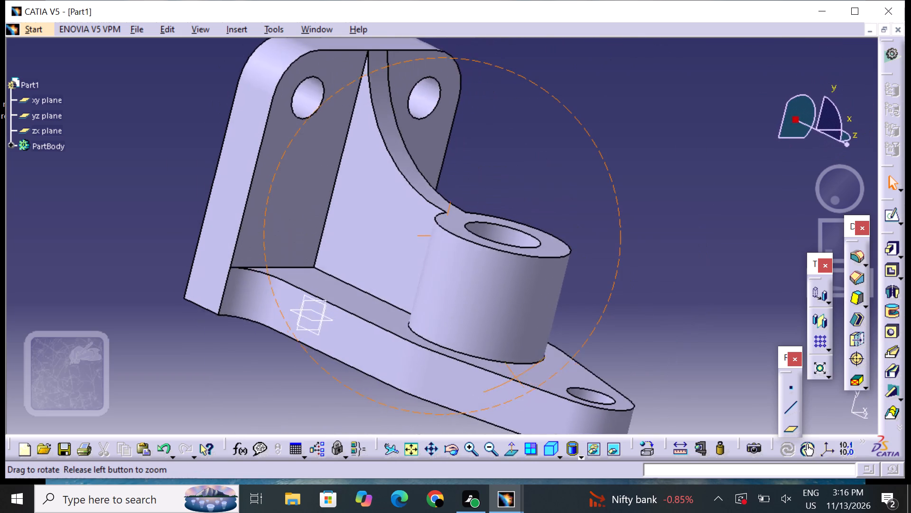
{"action": "middle_click_drag", "start_coordinate": [467, 303], "coordinate": [475, 298]}
{"action": "right_click_drag", "start_coordinate": [467, 303], "coordinate": [482, 294]}
{"action": "middle_click_drag", "start_coordinate": [518, 68], "coordinate": [564, 85]}
{"action": "right_click_drag", "start_coordinate": [521, 76], "coordinate": [560, 89]}
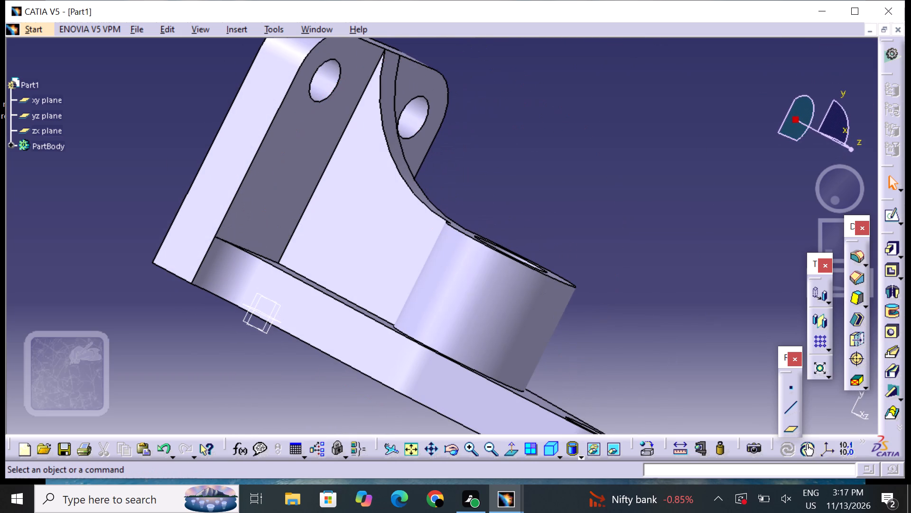
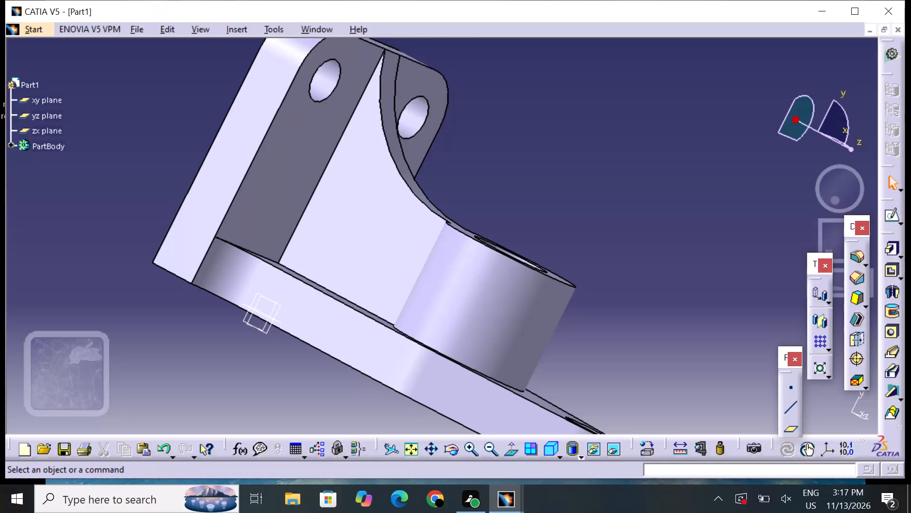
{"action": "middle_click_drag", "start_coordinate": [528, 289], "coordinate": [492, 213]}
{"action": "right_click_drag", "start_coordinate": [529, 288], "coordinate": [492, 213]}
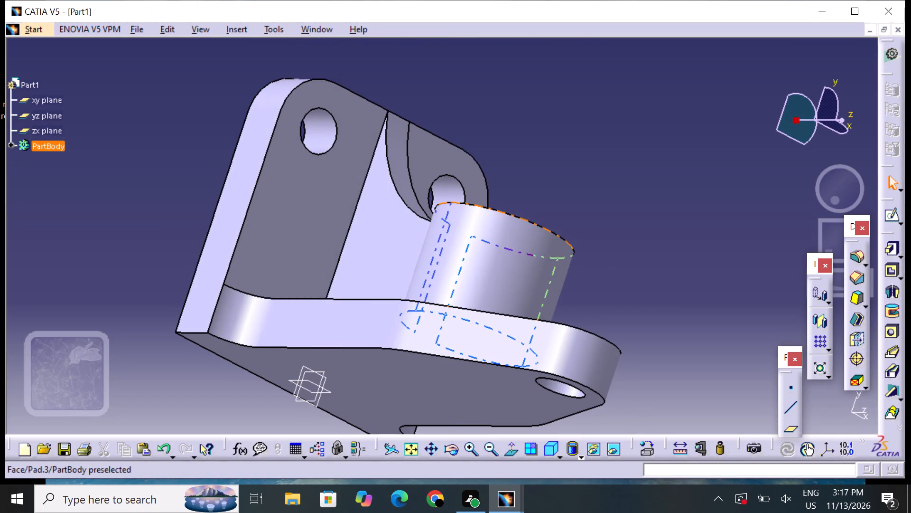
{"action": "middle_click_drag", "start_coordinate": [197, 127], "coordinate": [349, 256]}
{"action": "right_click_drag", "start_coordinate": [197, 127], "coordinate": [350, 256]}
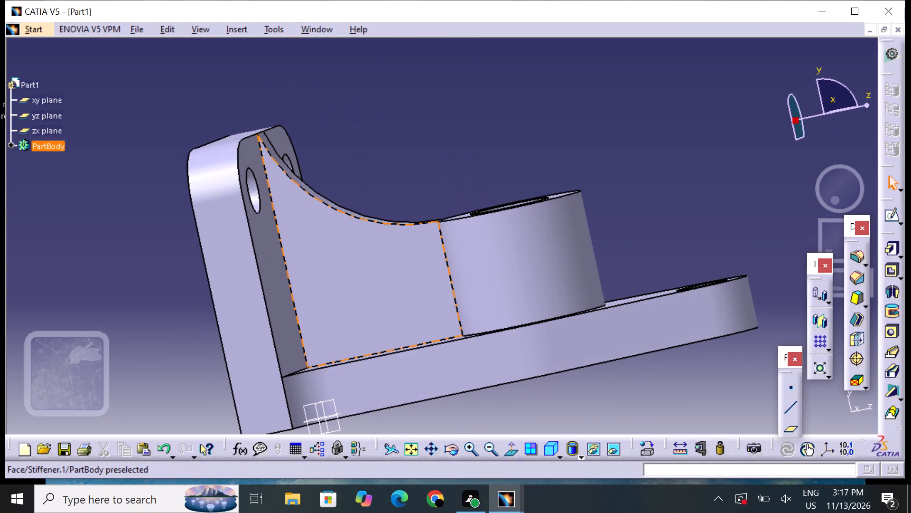
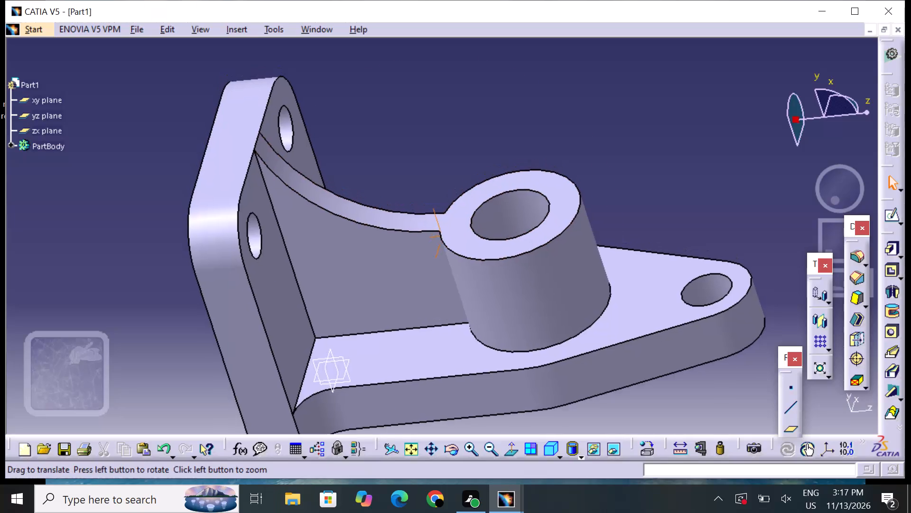
Examine the bracket model from several angles, checking the upright, arc-profiled stiffener, ring boss and base plate.
{"action": "right_click_drag", "start_coordinate": [608, 189], "coordinate": [595, 219]}
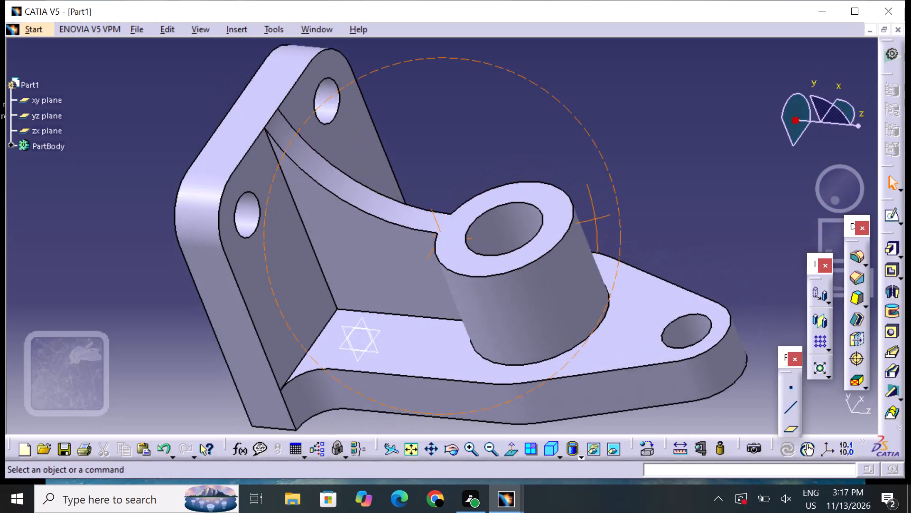
{"action": "right_click_drag", "start_coordinate": [595, 219], "coordinate": [585, 241]}
{"action": "middle_click_drag", "start_coordinate": [345, 230], "coordinate": [350, 214]}
{"action": "middle_click", "coordinate": [437, 114]}
{"action": "right_click", "coordinate": [437, 118]}
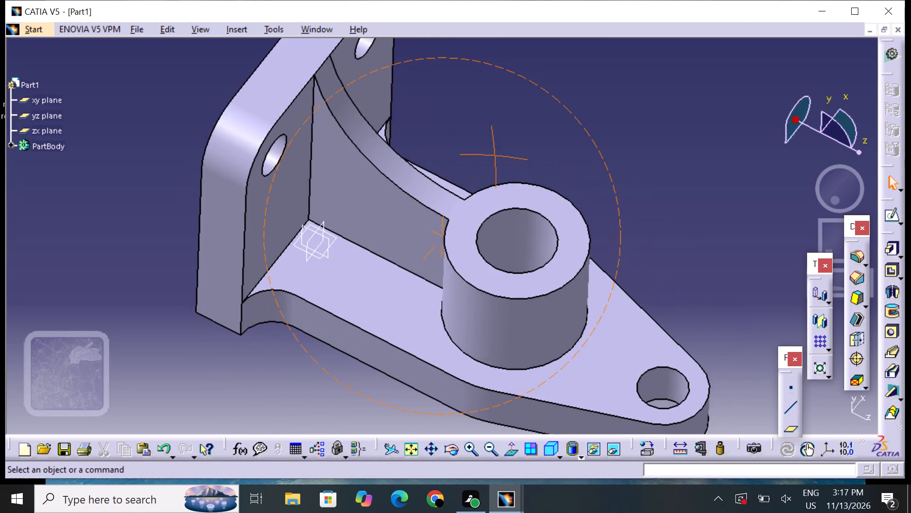
{"action": "middle_click", "coordinate": [497, 156]}
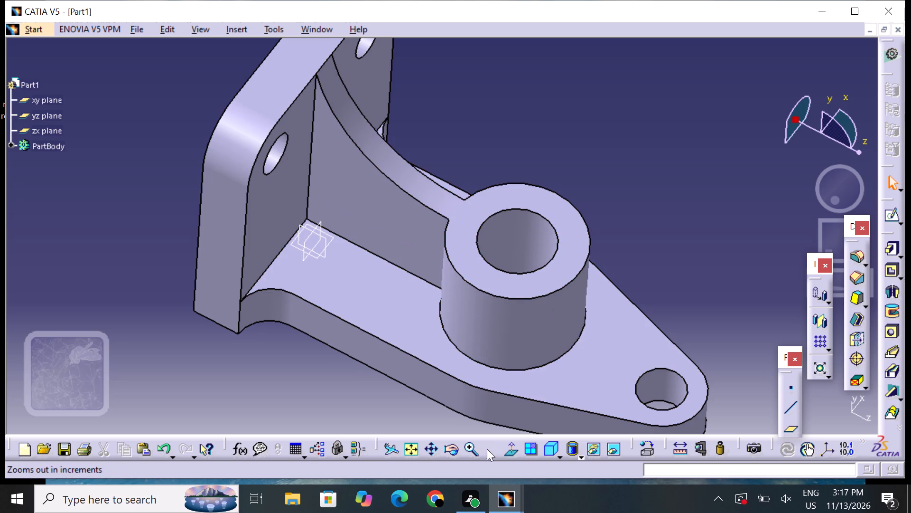
{"action": "left_click", "coordinate": [486, 453]}
{"action": "middle_click_drag", "start_coordinate": [492, 368], "coordinate": [492, 368]}
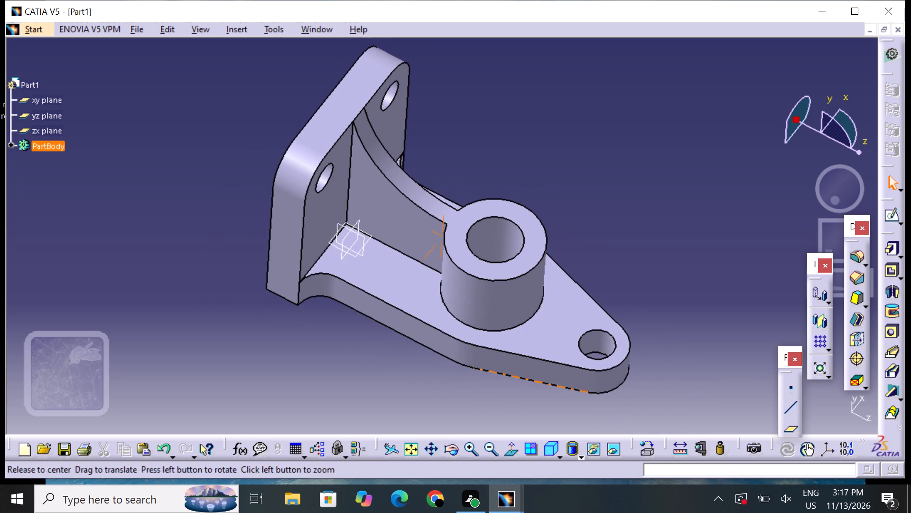
{"action": "middle_click_drag", "start_coordinate": [492, 368], "coordinate": [482, 319]}
{"action": "right_click_drag", "start_coordinate": [493, 320], "coordinate": [470, 329]}
{"action": "middle_click_drag", "start_coordinate": [381, 334], "coordinate": [424, 350]}
{"action": "right_click_drag", "start_coordinate": [380, 336], "coordinate": [424, 350]}
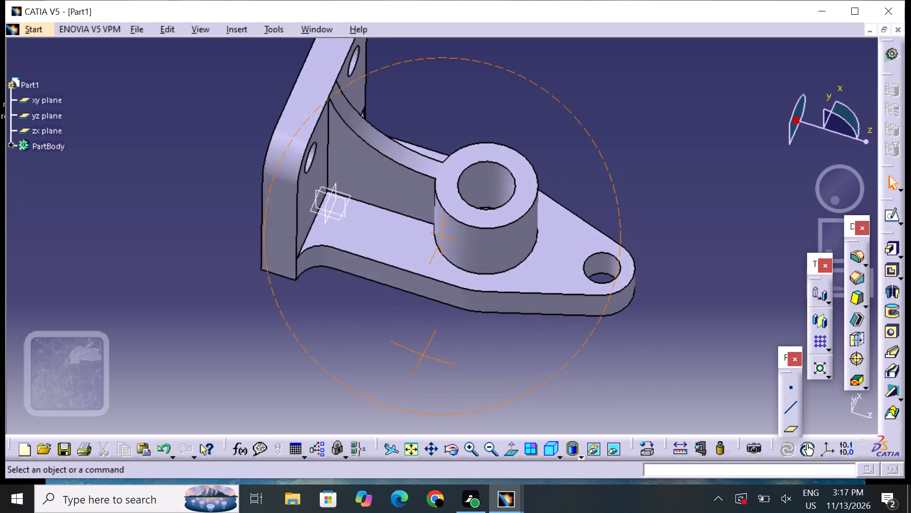
{"action": "middle_click_drag", "start_coordinate": [424, 350], "coordinate": [385, 247]}
{"action": "right_click_drag", "start_coordinate": [424, 350], "coordinate": [385, 247]}
{"action": "scroll", "coordinate": [499, 369], "scroll_direction": "up", "scroll_amount": 1}
{"action": "middle_click_drag", "start_coordinate": [499, 369], "coordinate": [500, 370]}
{"action": "right_click_drag", "start_coordinate": [500, 370], "coordinate": [508, 377]}
{"action": "middle_click_drag", "start_coordinate": [500, 370], "coordinate": [509, 379]}
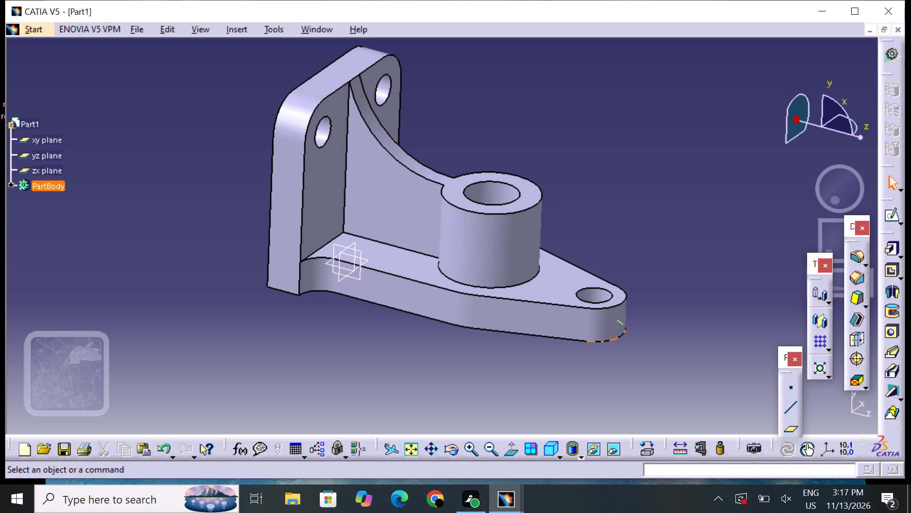
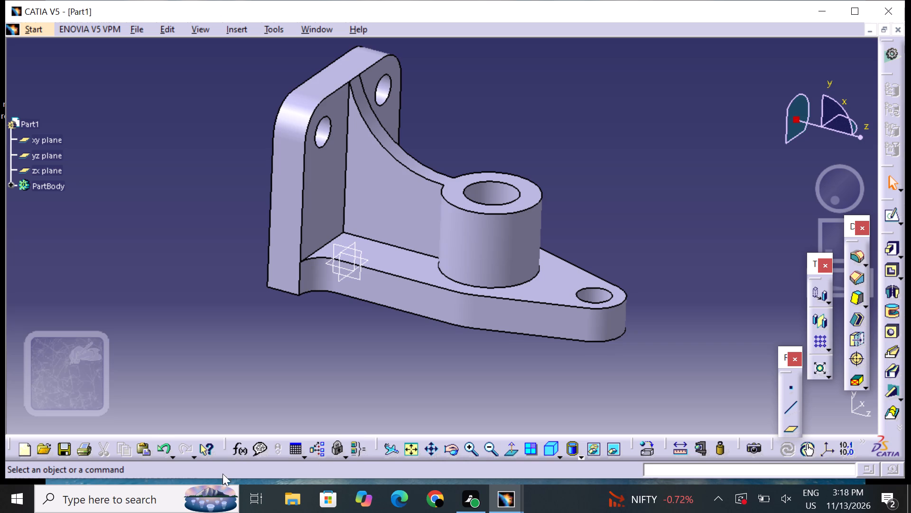
Save the bracket part to the Desktop as a CATPart named SKE 7, without overwriting the existing Part1 file.
{"action": "left_click", "coordinate": [61, 443]}
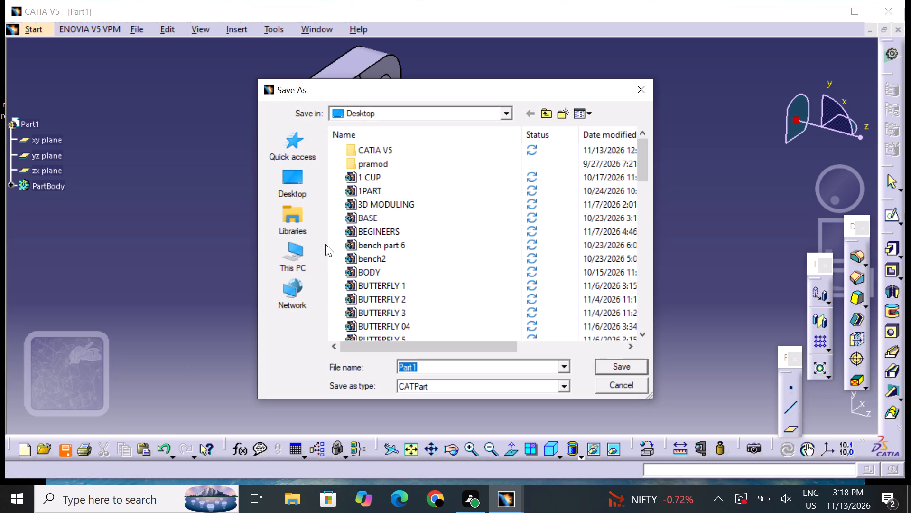
{"action": "key", "text": "Return"}
{"action": "key", "text": "s"}
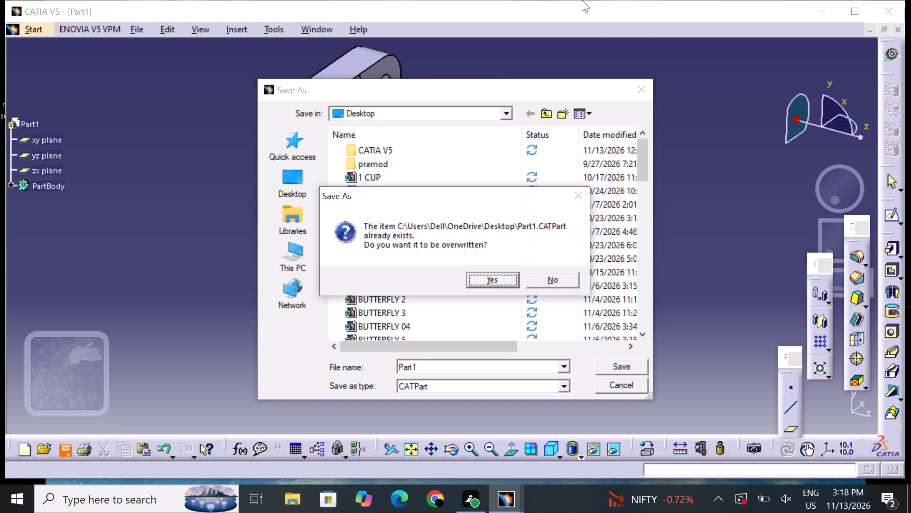
{"action": "left_click", "coordinate": [576, 192]}
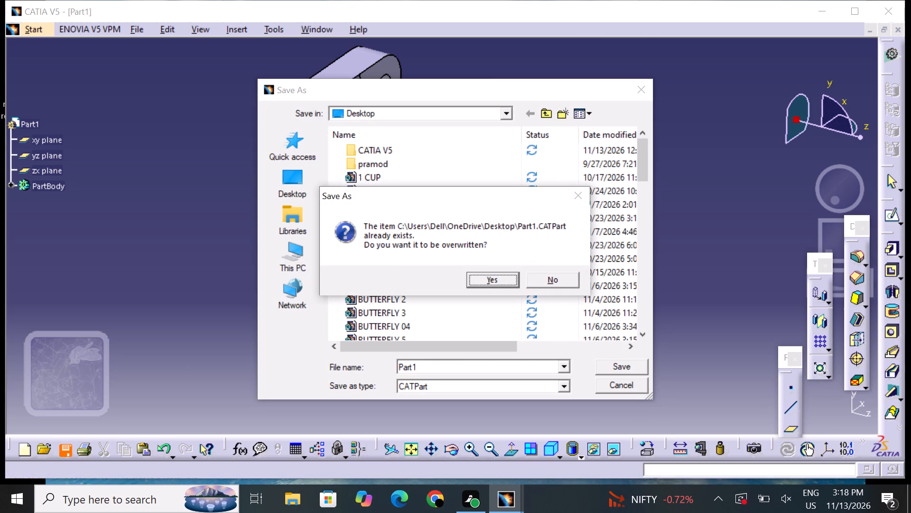
{"action": "left_click", "coordinate": [589, 195]}
{"action": "left_click", "coordinate": [576, 203]}
{"action": "left_click", "coordinate": [558, 272]}
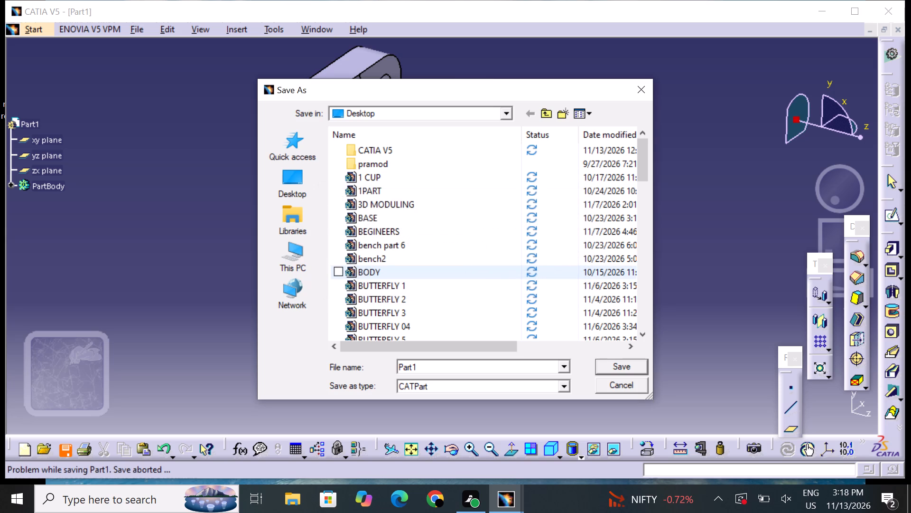
{"action": "left_click", "coordinate": [467, 364]}
{"action": "key", "text": "BackSpace"}
{"action": "key", "text": "BackSpace"}
{"action": "type", "text": "SKE"}
{"action": "key", "text": "space"}
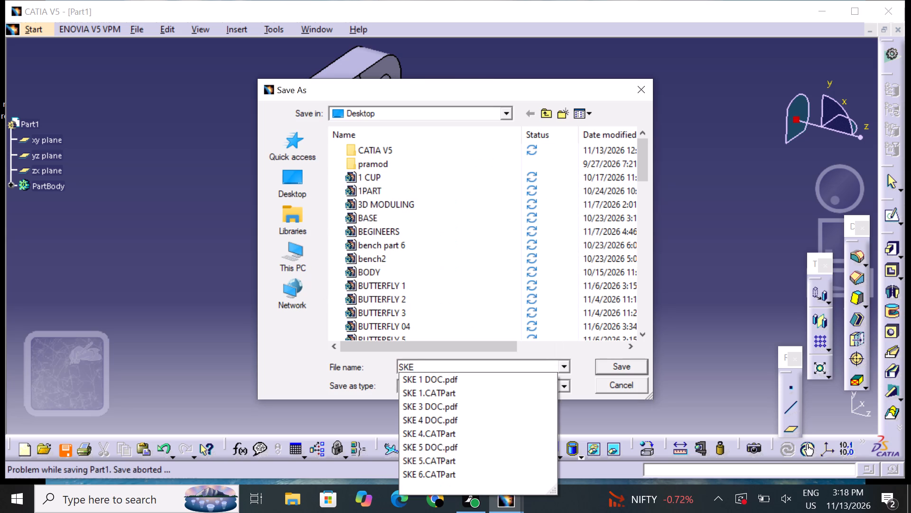
{"action": "key", "text": "7"}
{"action": "key", "text": "Return"}
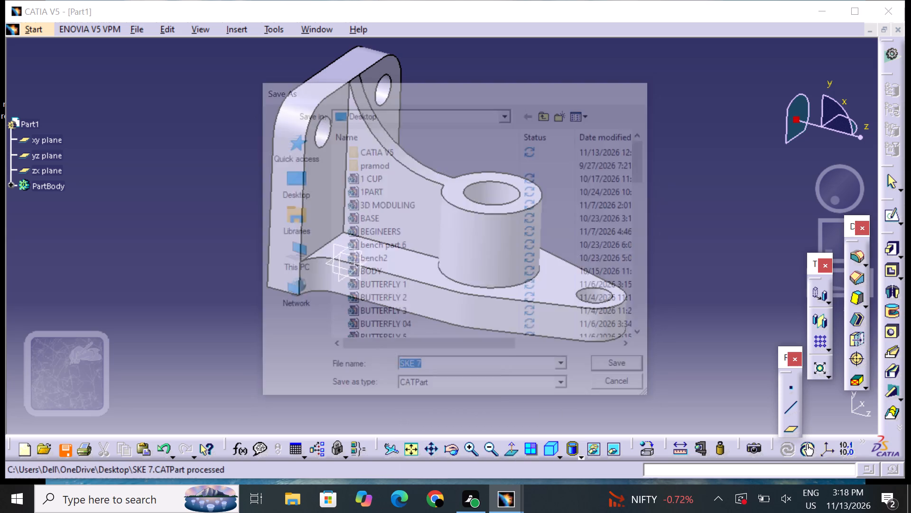